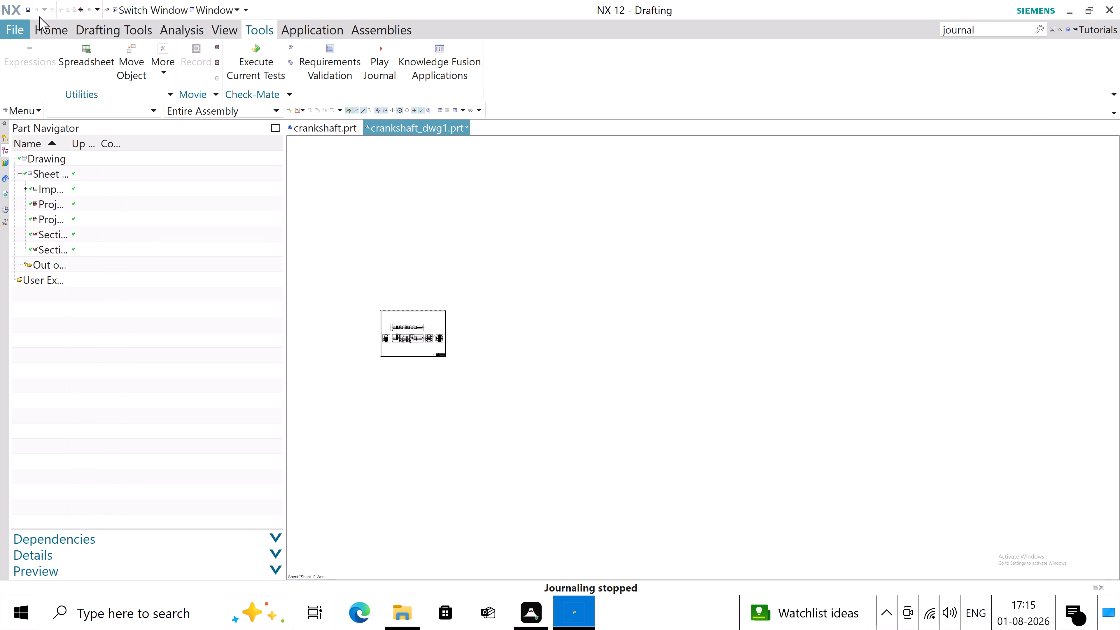
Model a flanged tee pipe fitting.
Close the NX session that has the crankshaft part and its crankshaft_dwg1 drawing open.
left_click(1115, 0)
left_click(1113, 4)
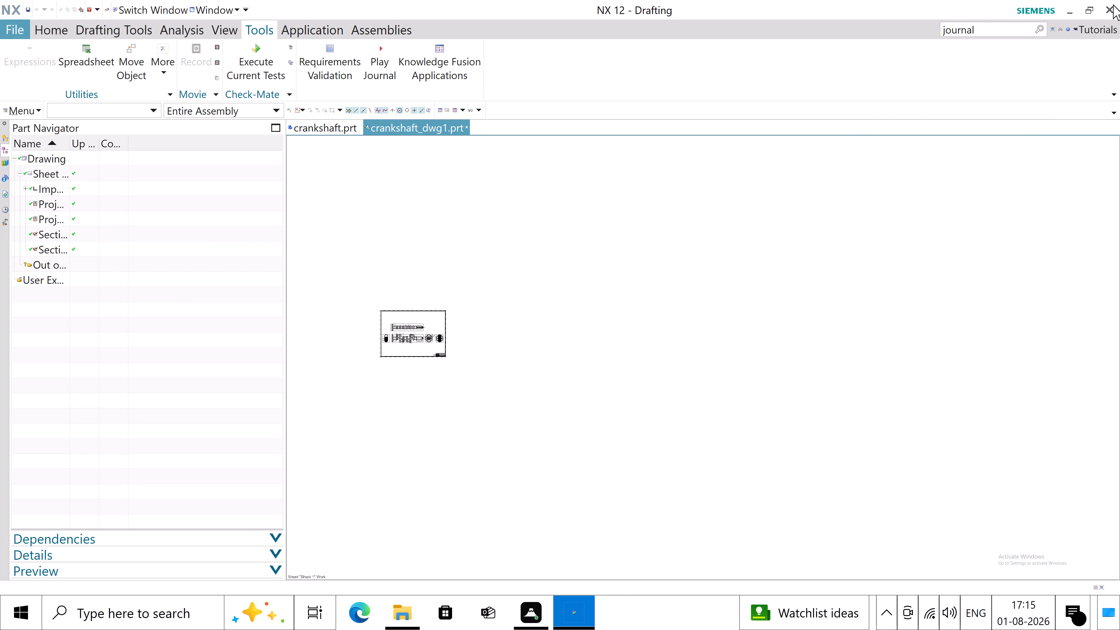
left_click(1112, 13)
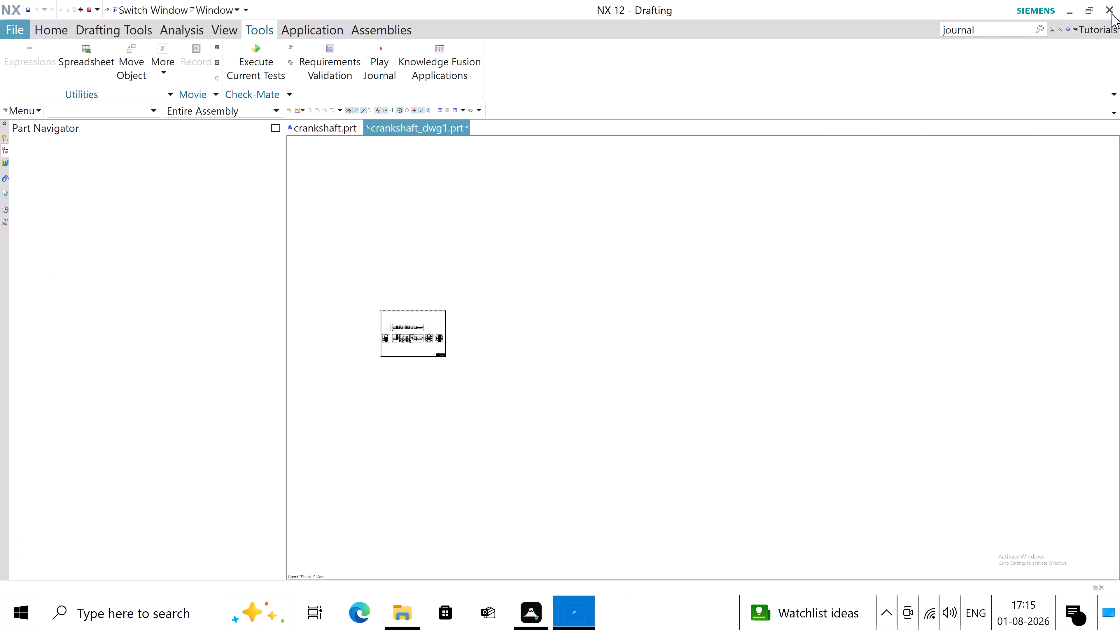
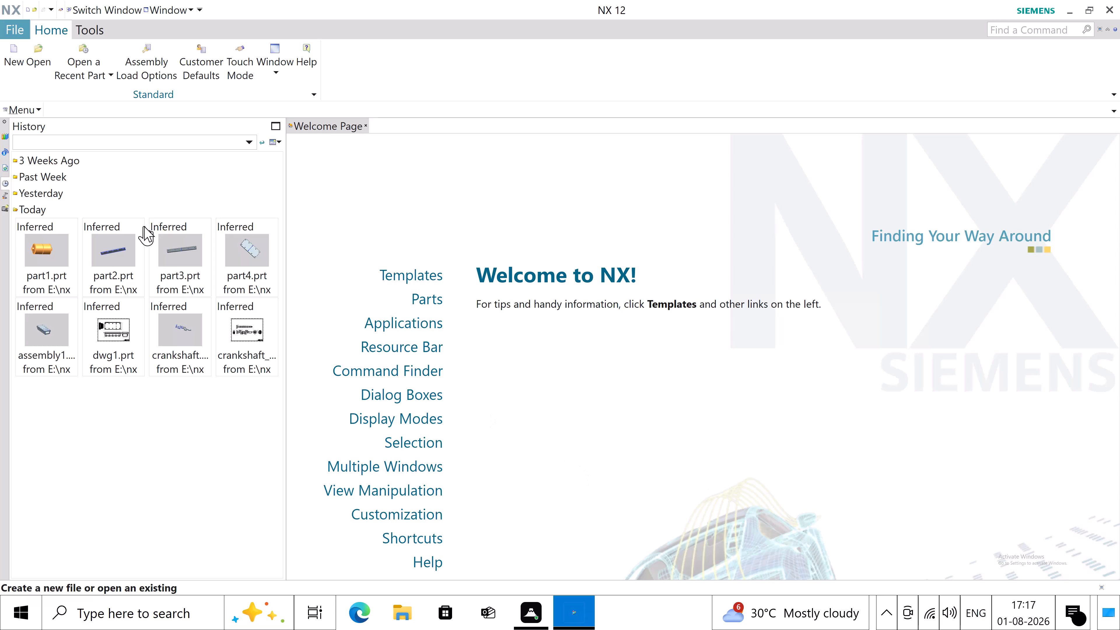
Start a new file from the millimetre Model template and name it "Tee fitting".
left_click(10, 61)
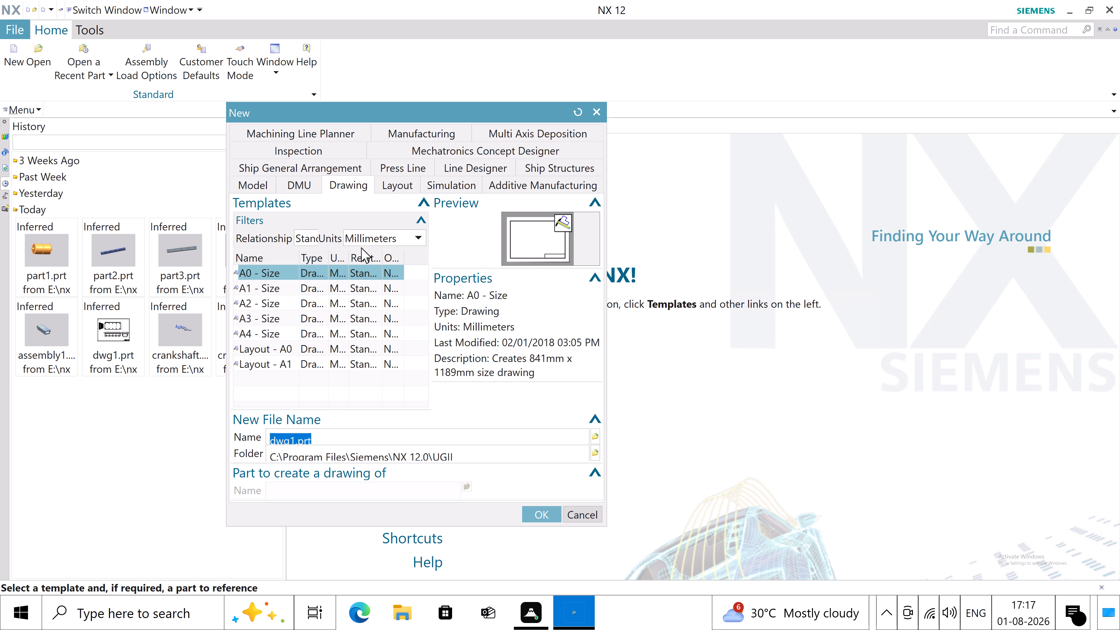
left_click(250, 190)
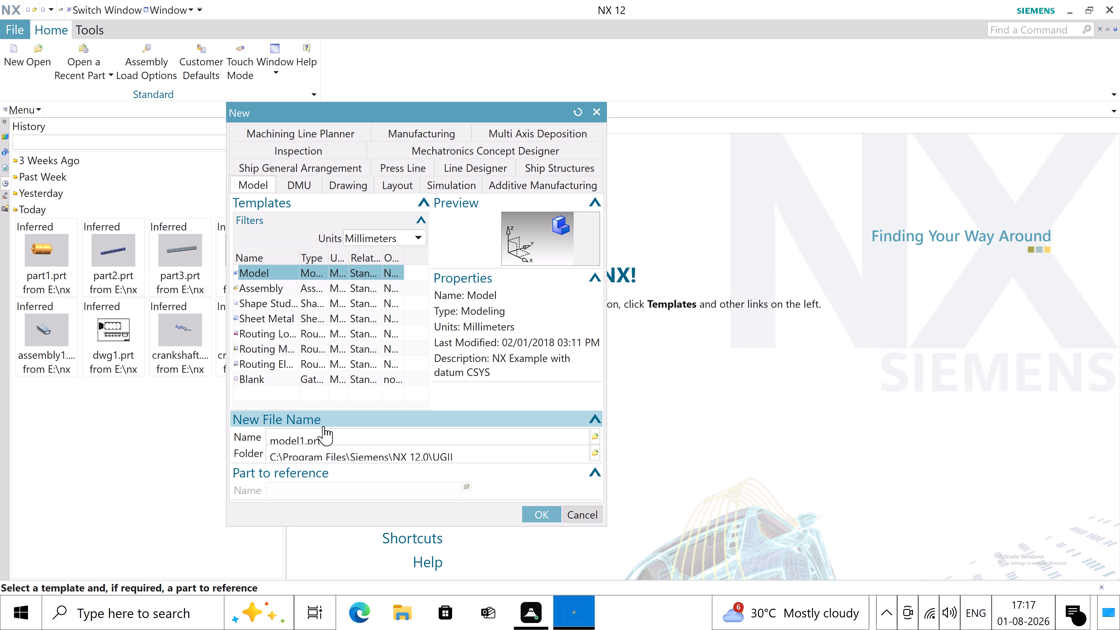
left_click(298, 433)
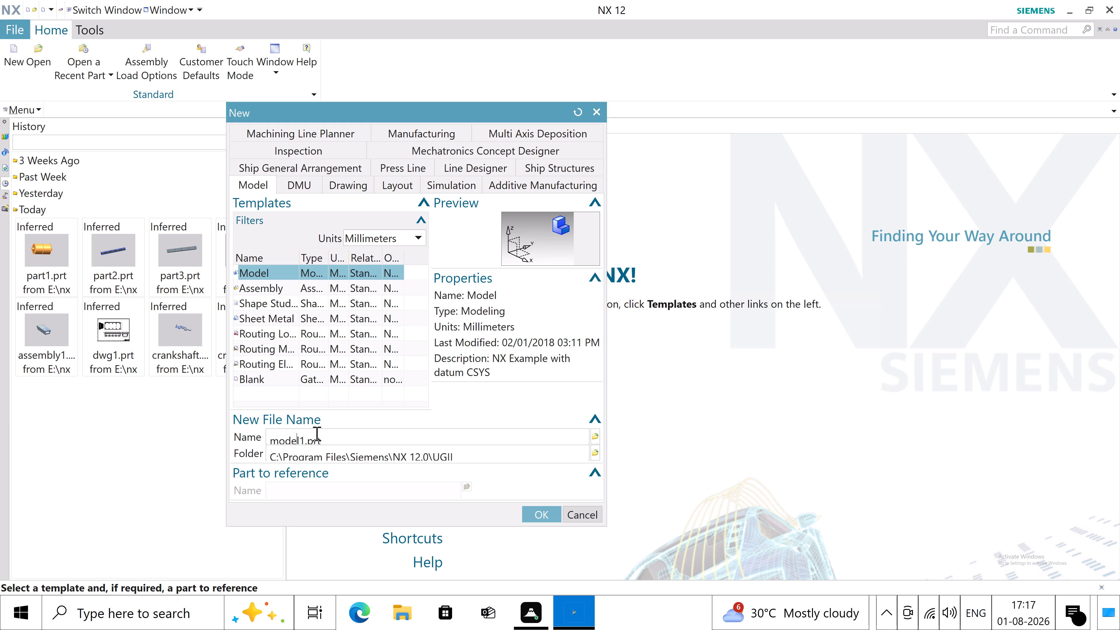
key("BackSpace")
key("BackSpace")
key("BackSpace")
key("BackSpace")
key("BackSpace")
key("BackSpace")
key("Delete")
key("Delete")
key("Delete")
key("Delete")
key("Delete")
key("Delete")
key("Delete")
key("Delete")
type("Tee")
key("space")
type("fitting")
key("Tab")
Set the new part's folder to E:\nx cad files 01-08-2026 and create the part.
left_click(597, 452)
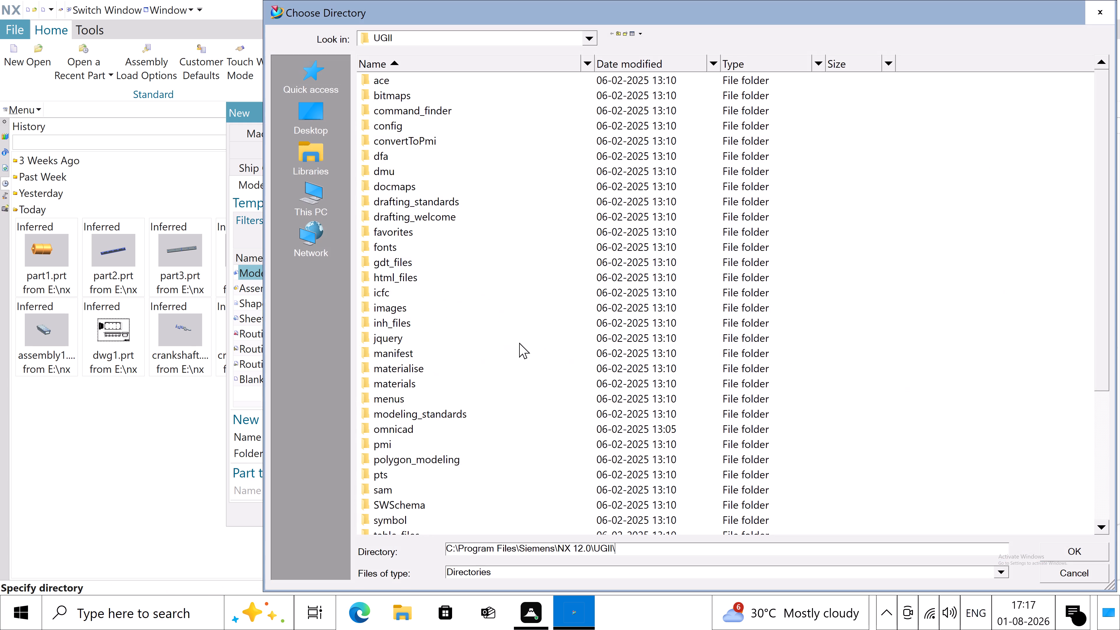
left_click(320, 204)
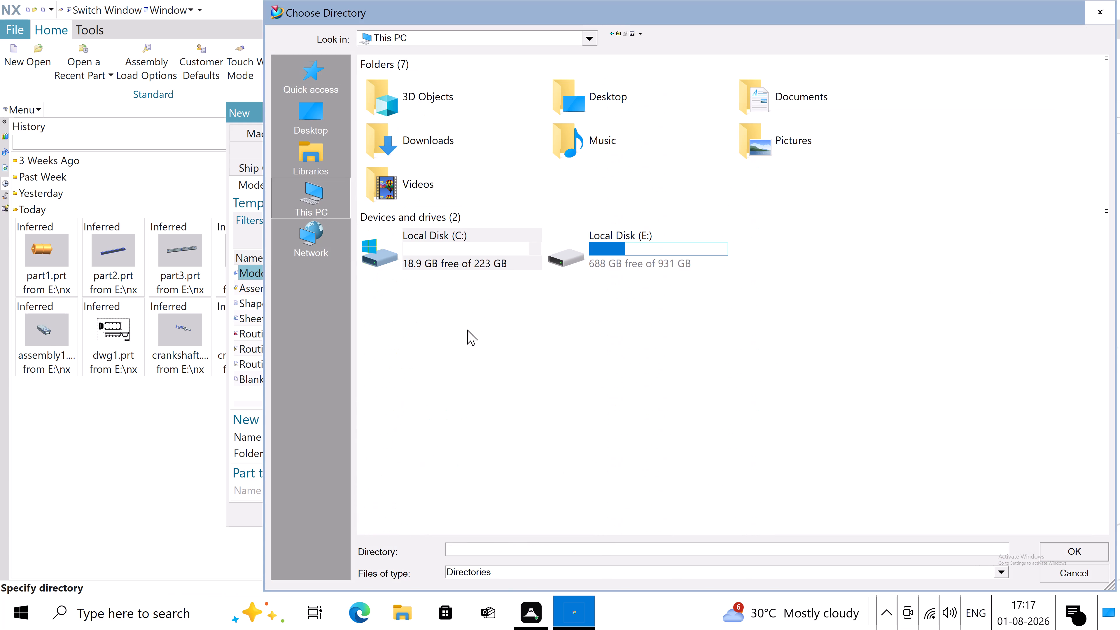
double_click(699, 258)
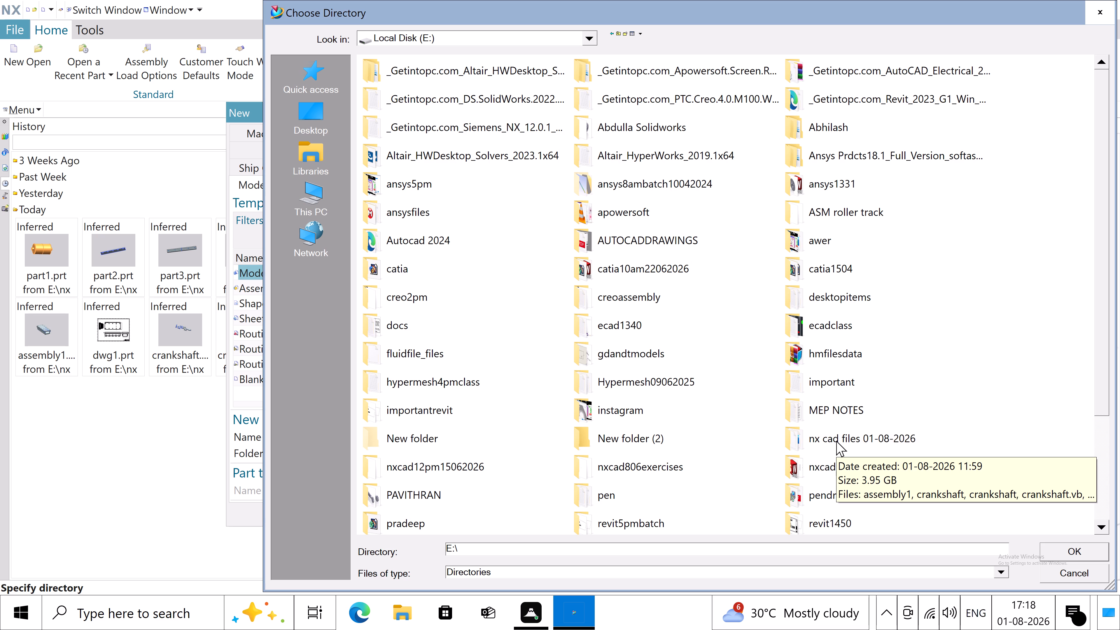
double_click(836, 441)
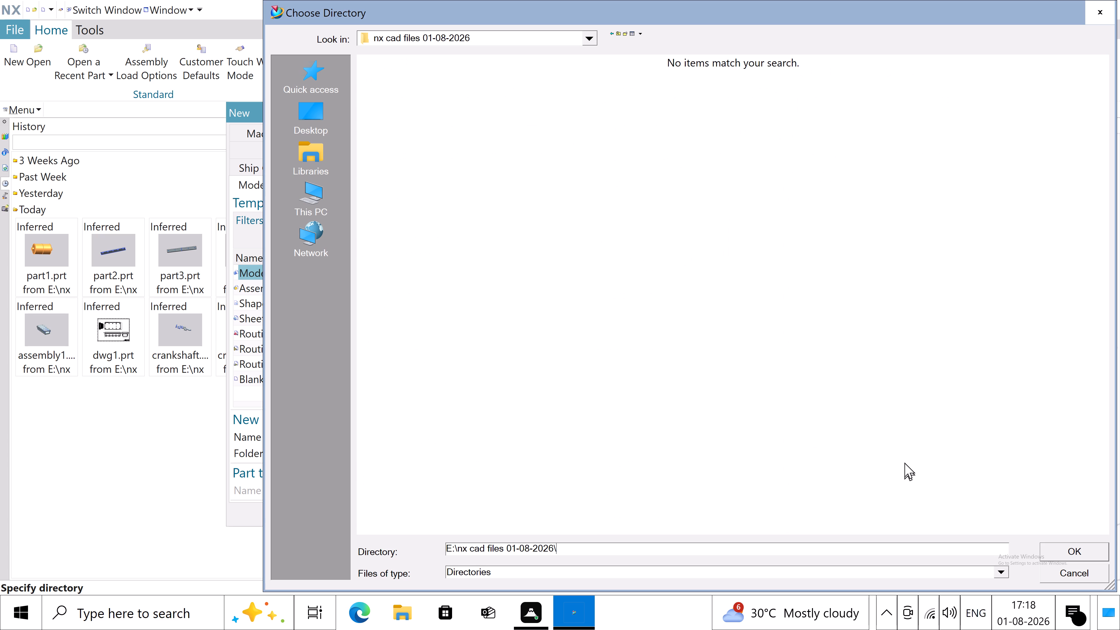
left_click(1080, 559)
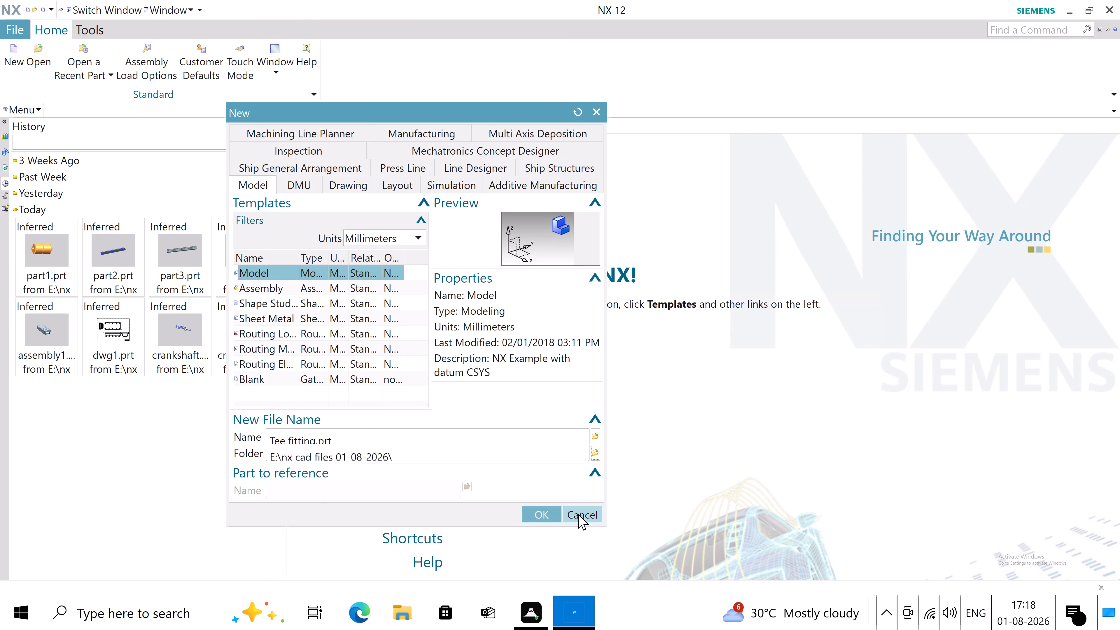
left_click(548, 515)
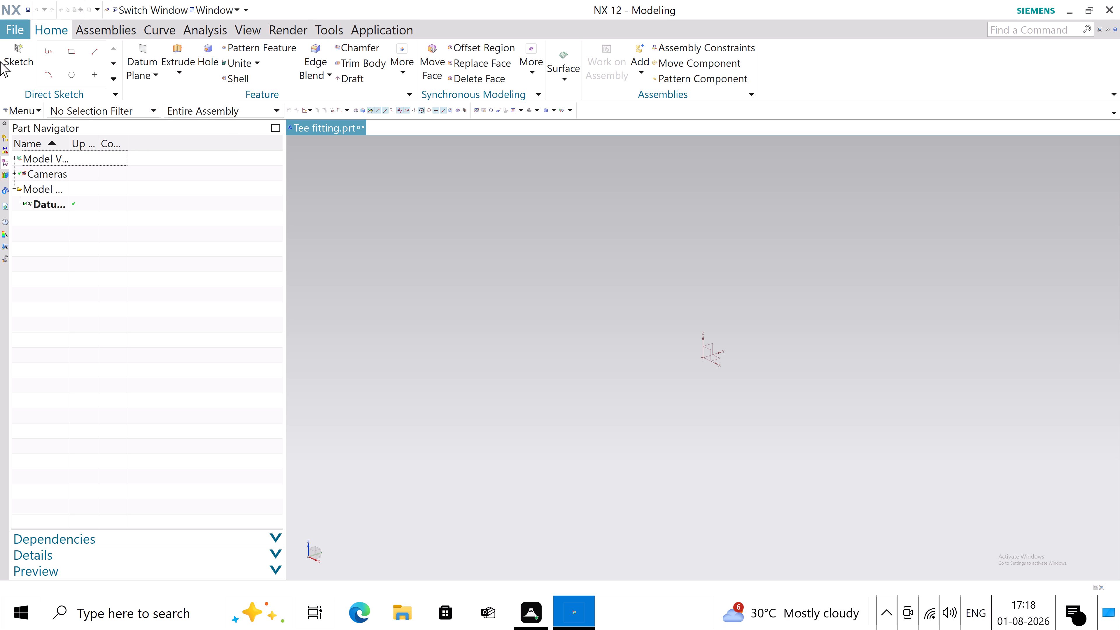
Start recording a Visual Basic journal named "Teefitting" in the folder E:\nx cad files 01-08-2026.
left_click(19, 112)
left_click(69, 199)
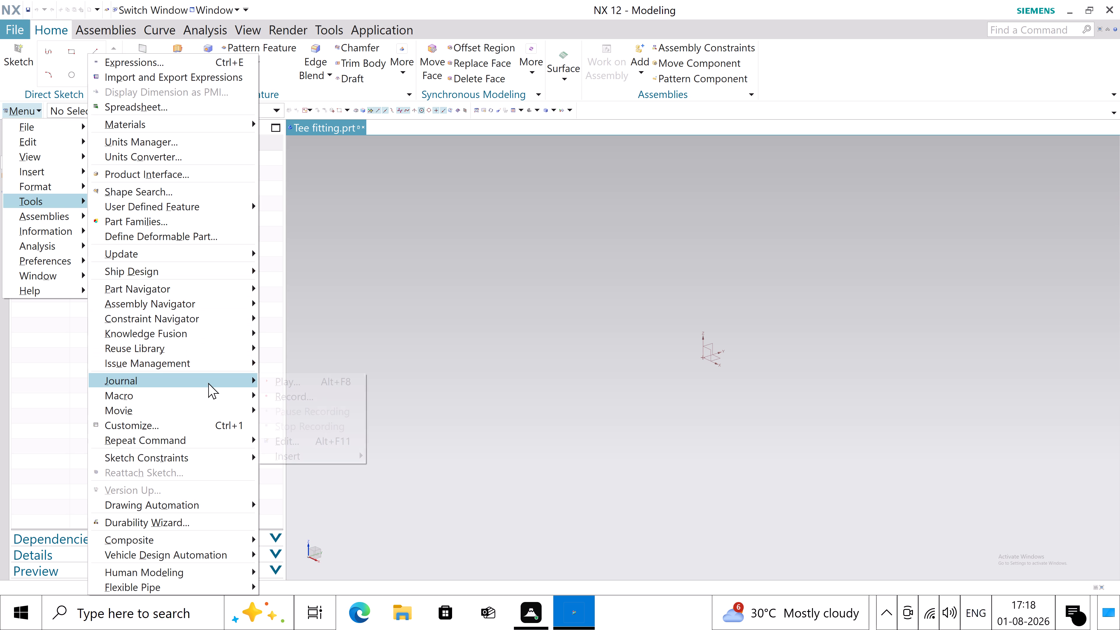
left_click(208, 383)
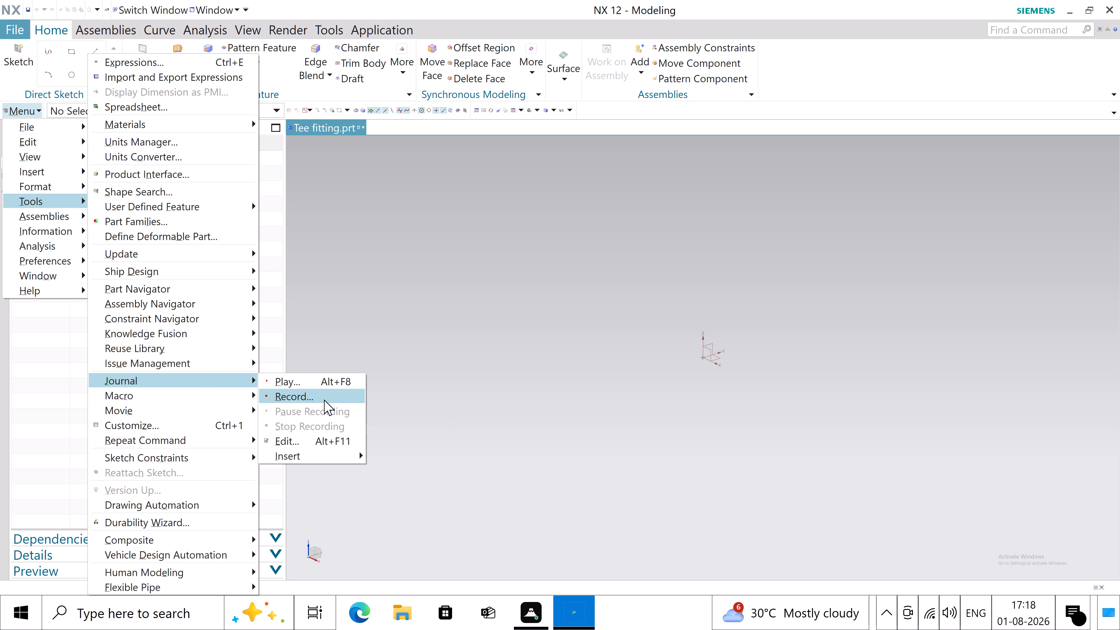
left_click(324, 400)
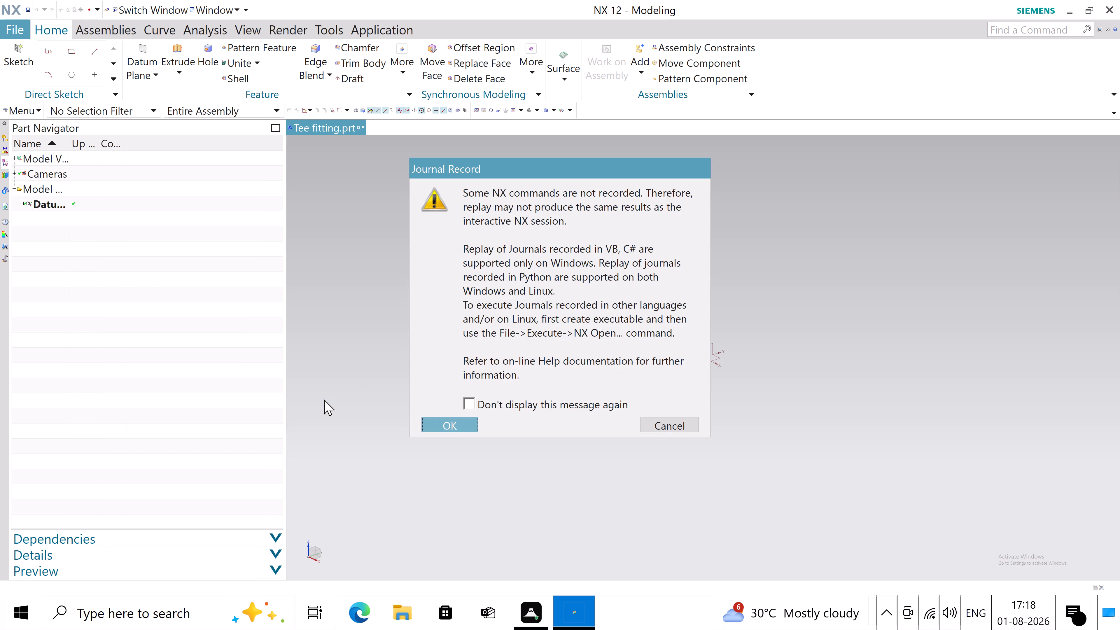
left_click(442, 426)
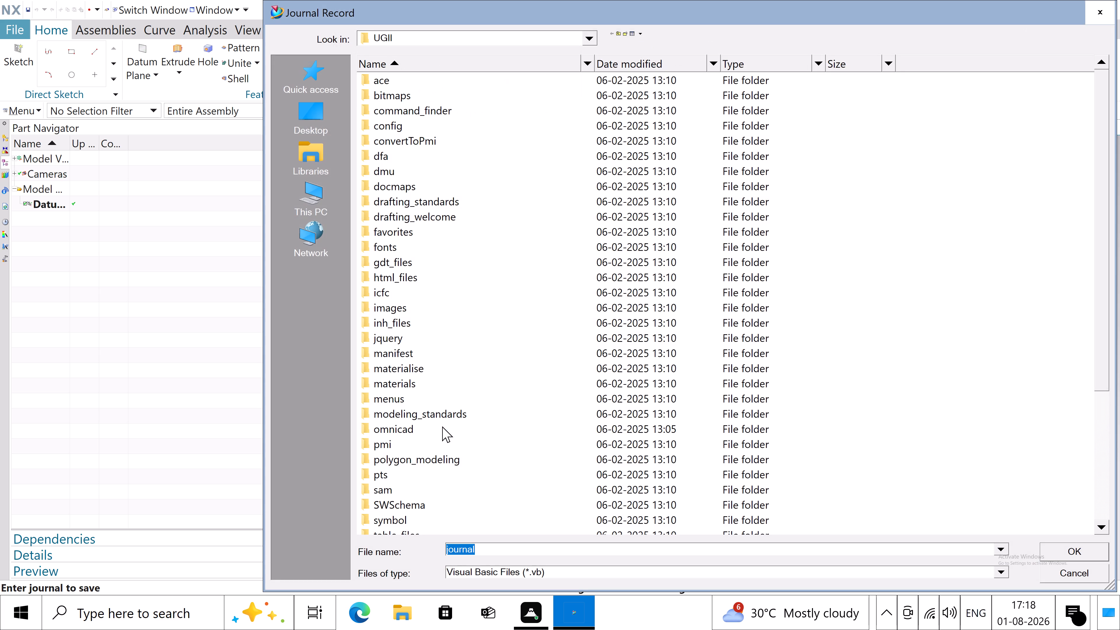
left_click(326, 210)
double_click(632, 269)
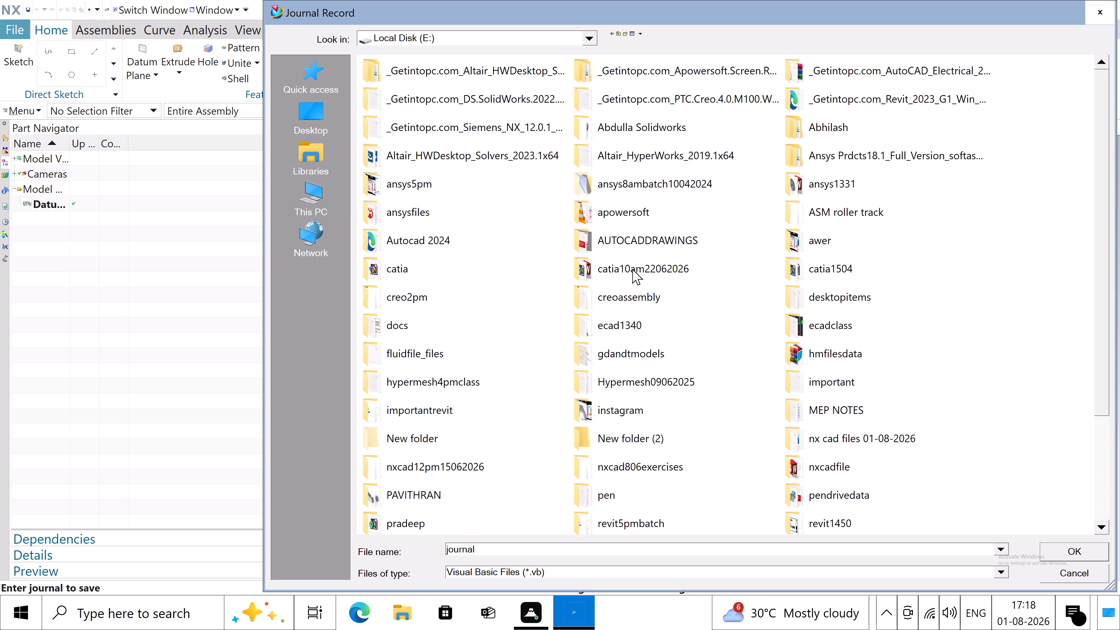
scroll(690, 339, "down", 1)
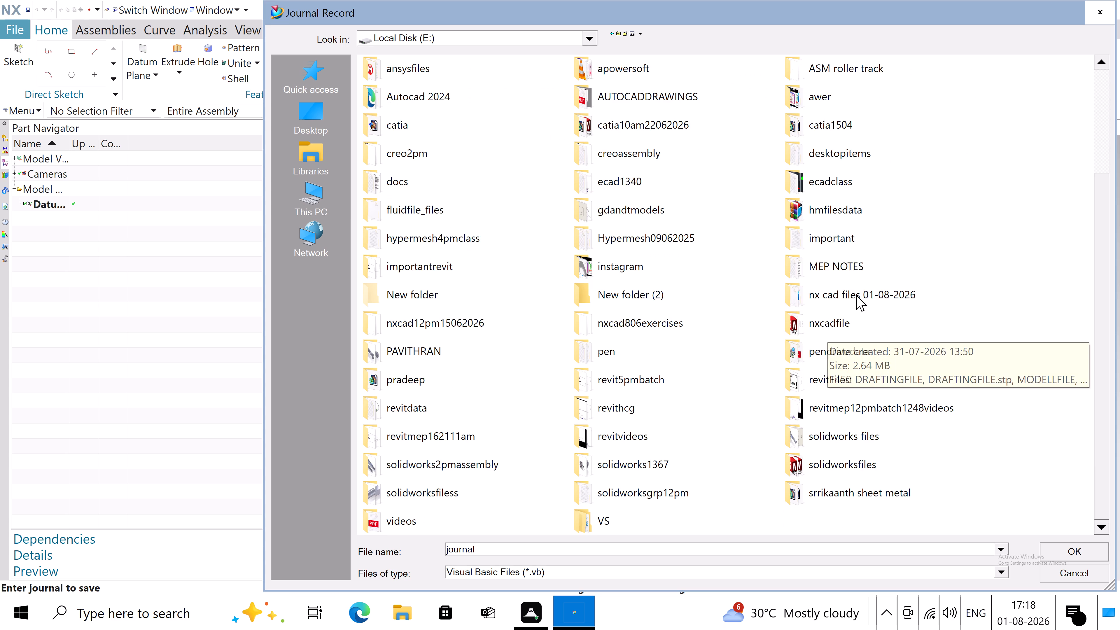
double_click(857, 290)
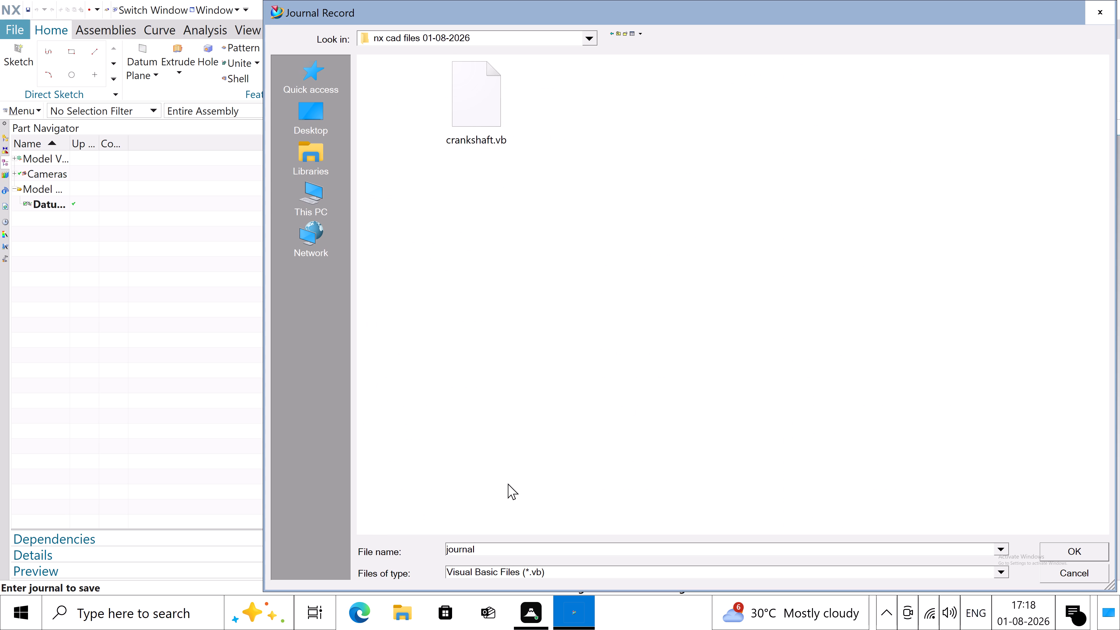
left_click(520, 548)
key("shift+t")
type("ee")
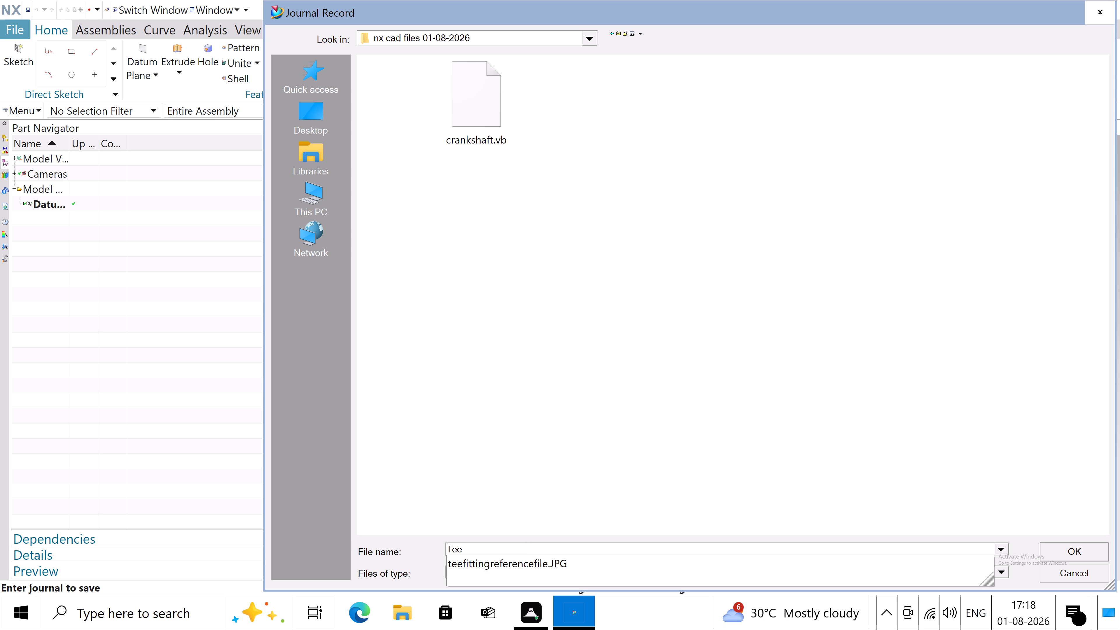
type("fitting")
key("Tab")
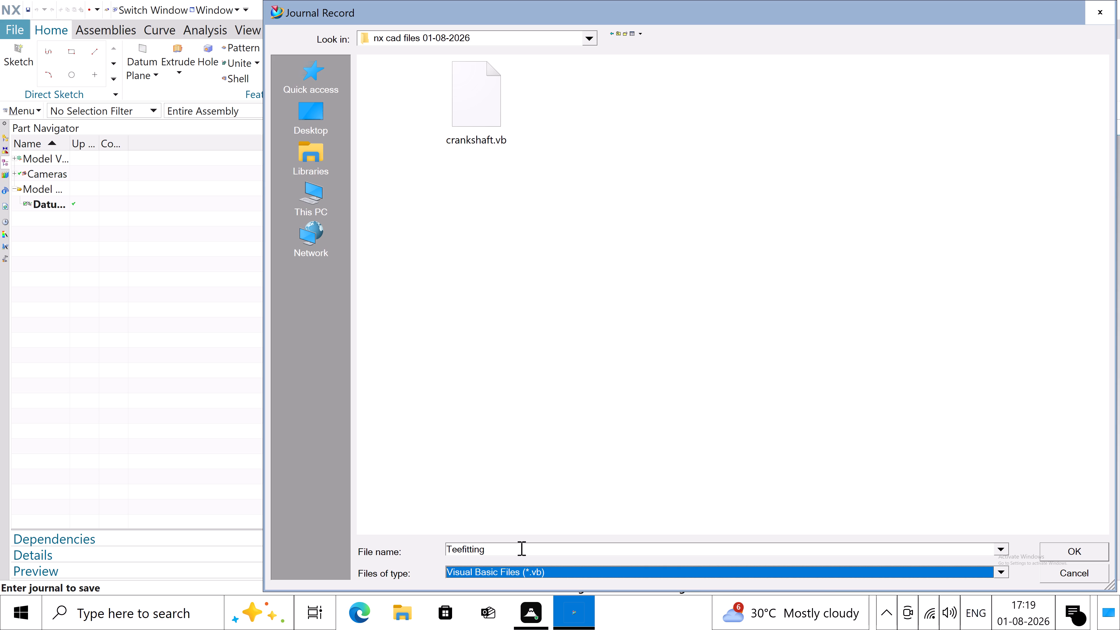
left_click(1071, 546)
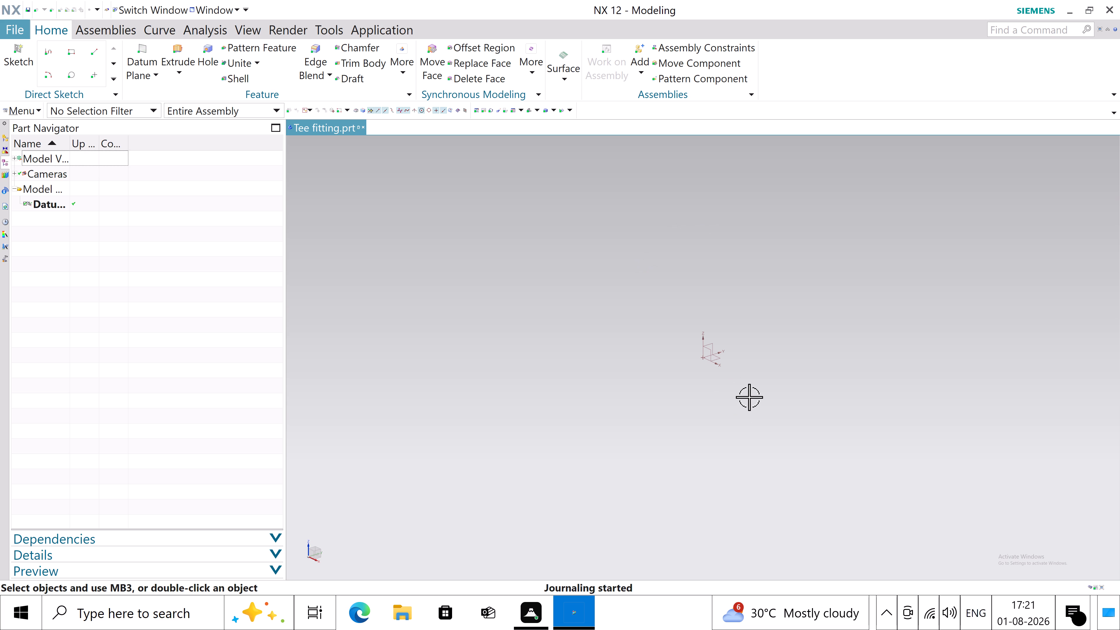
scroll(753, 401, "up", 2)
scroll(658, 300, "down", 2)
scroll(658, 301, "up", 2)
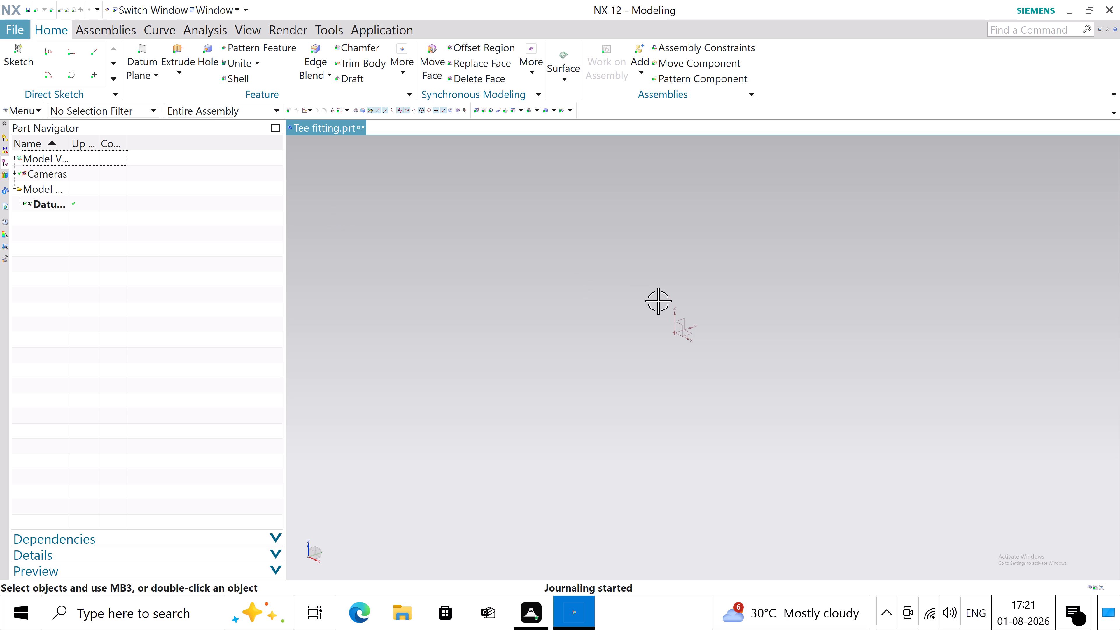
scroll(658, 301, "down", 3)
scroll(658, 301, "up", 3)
Create a sketch in the task environment on the default XY plane and leave the automatically started Profile command.
left_click(22, 106)
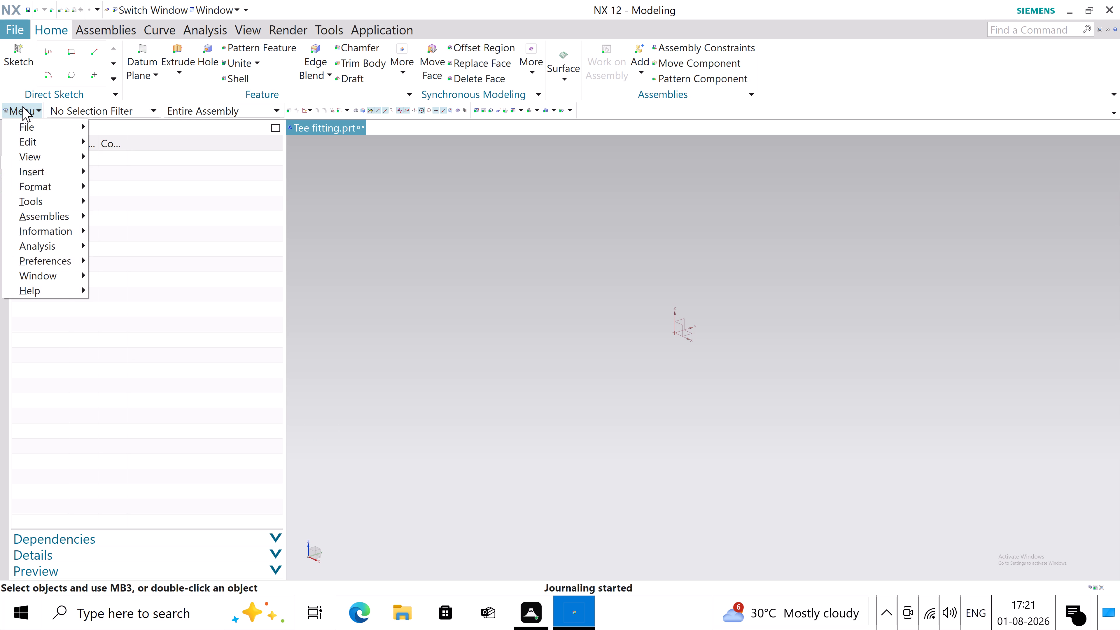
left_click(41, 177)
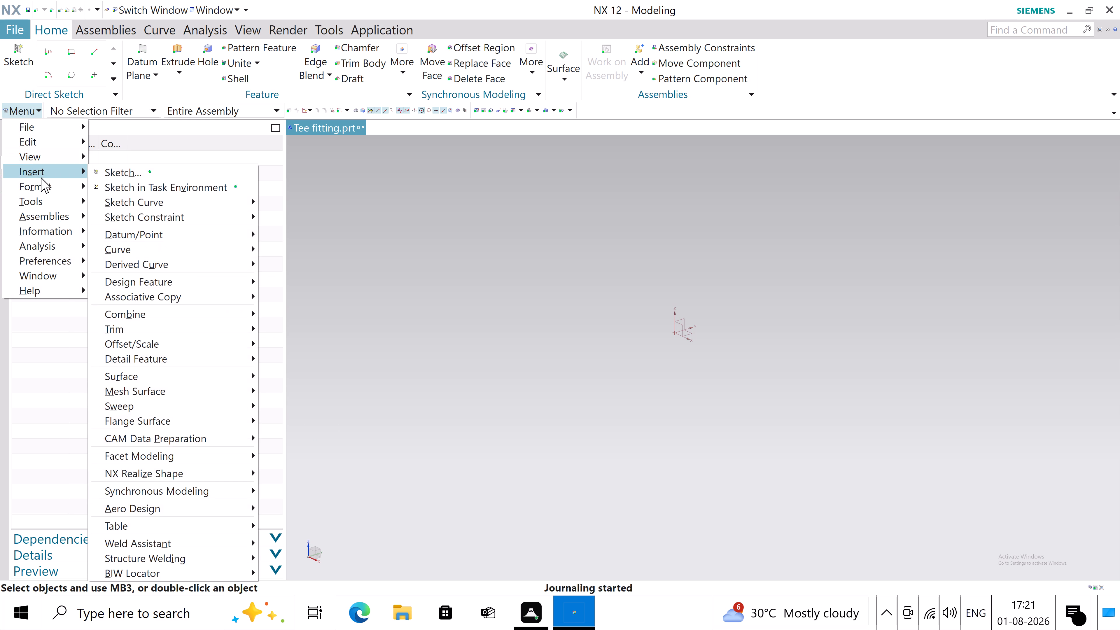
left_click(152, 194)
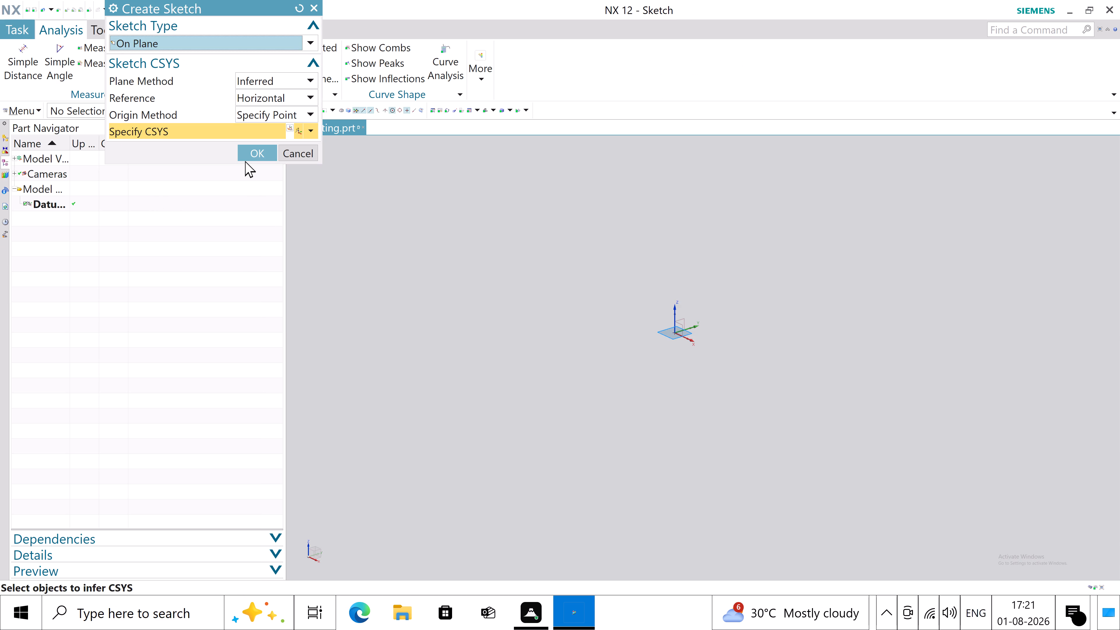
left_click(250, 151)
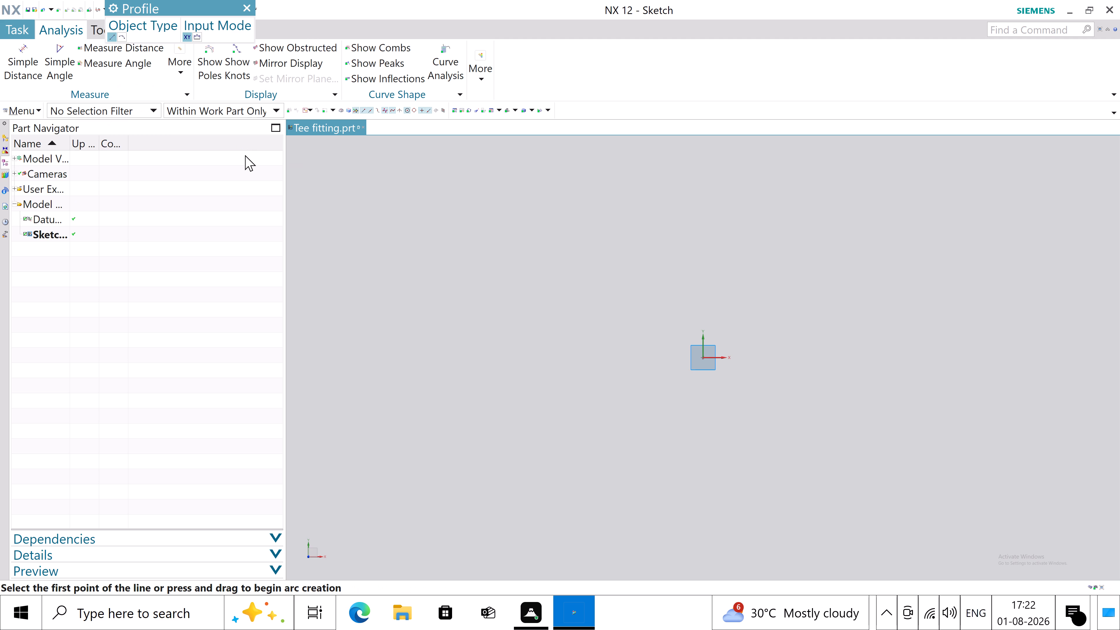
left_click(248, 3)
Sketch a rectangle about 70 mm wide and 59 mm high enclosing the sketch origin.
left_click(177, 32)
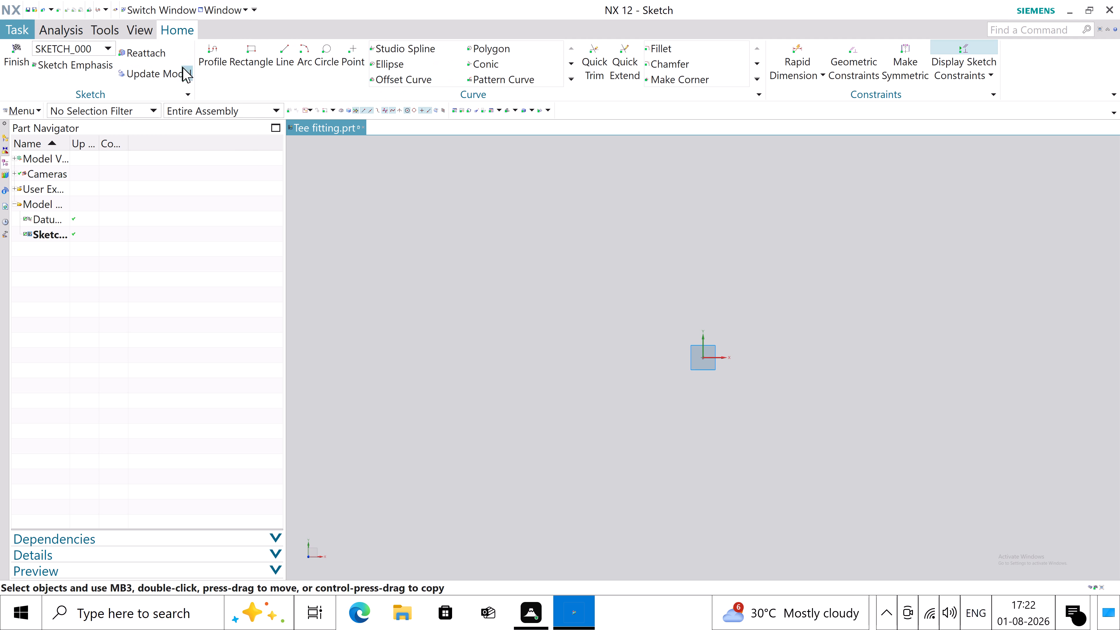
left_click(245, 62)
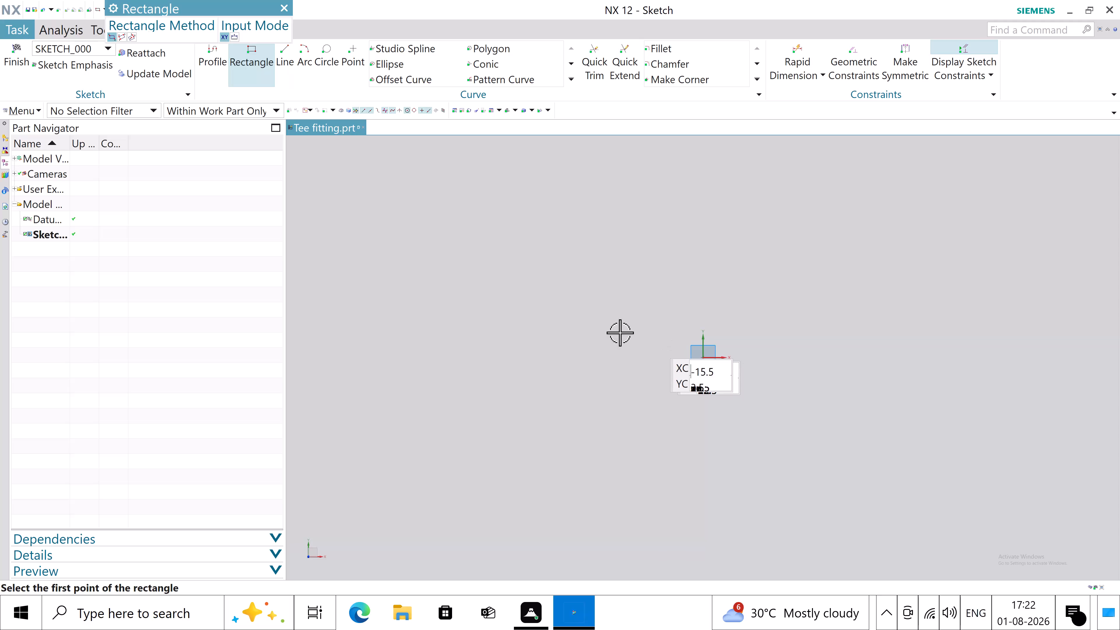
left_click(605, 278)
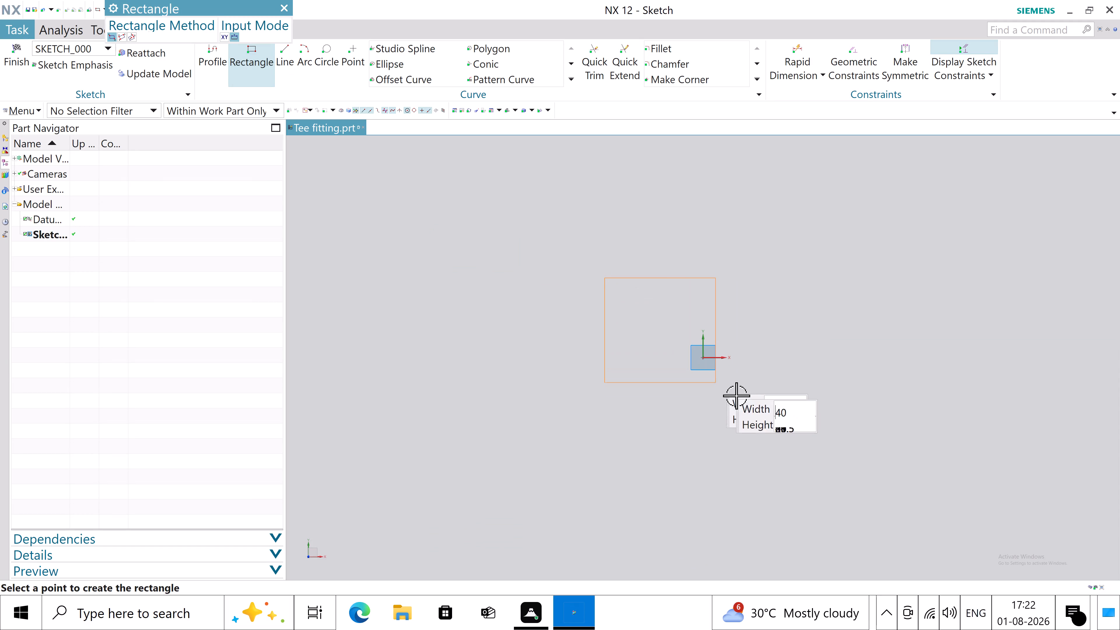
left_click(824, 463)
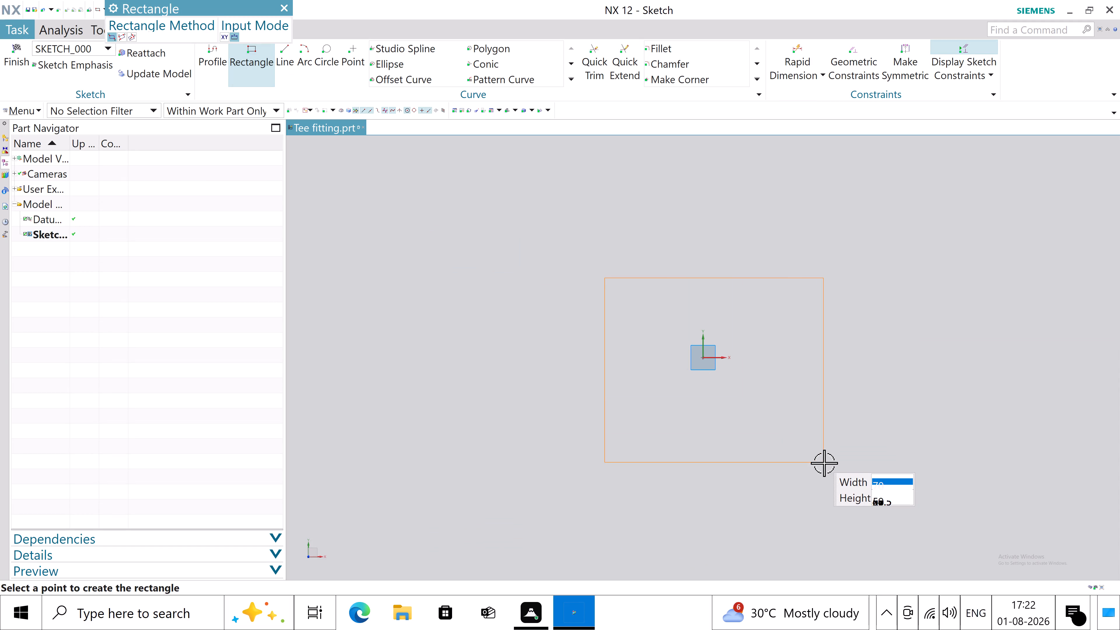
scroll(795, 377, "up", 2)
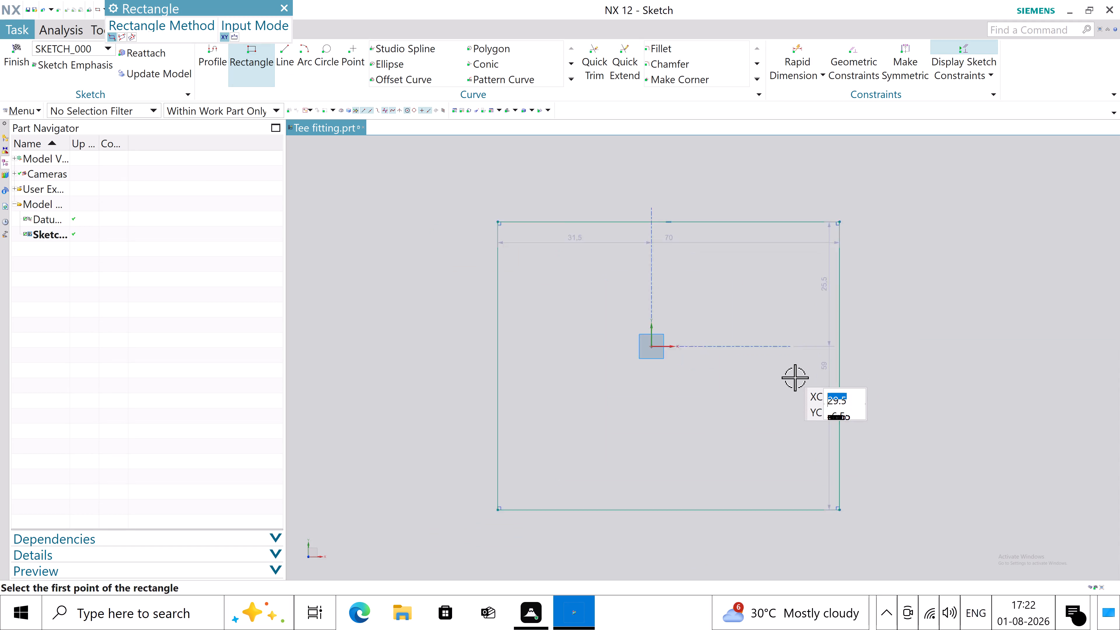
scroll(795, 377, "up", 1)
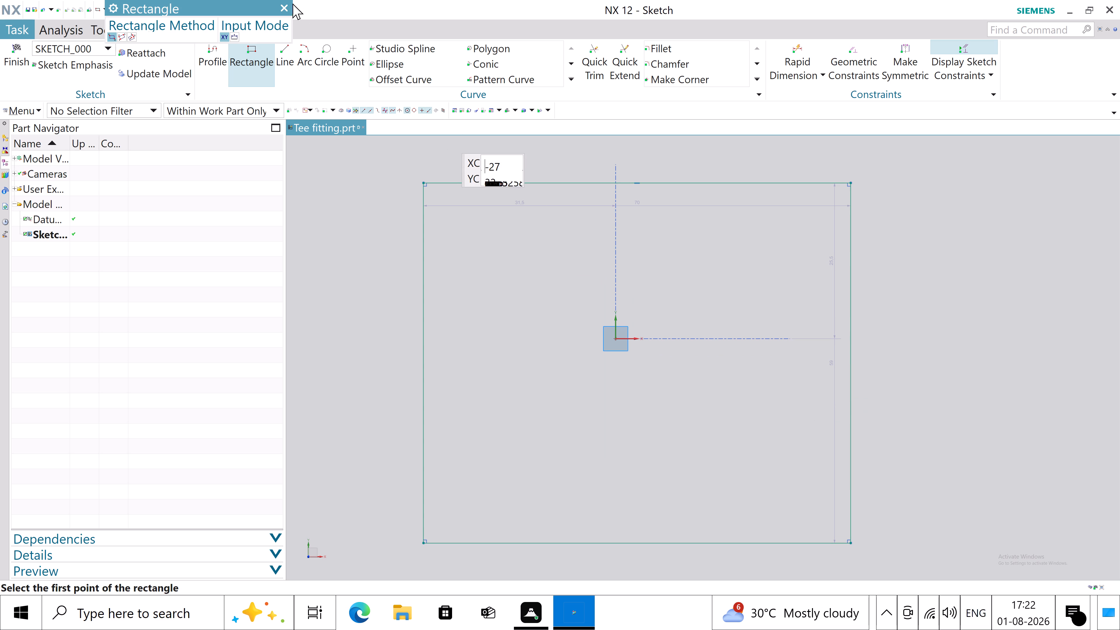
left_click(283, 13)
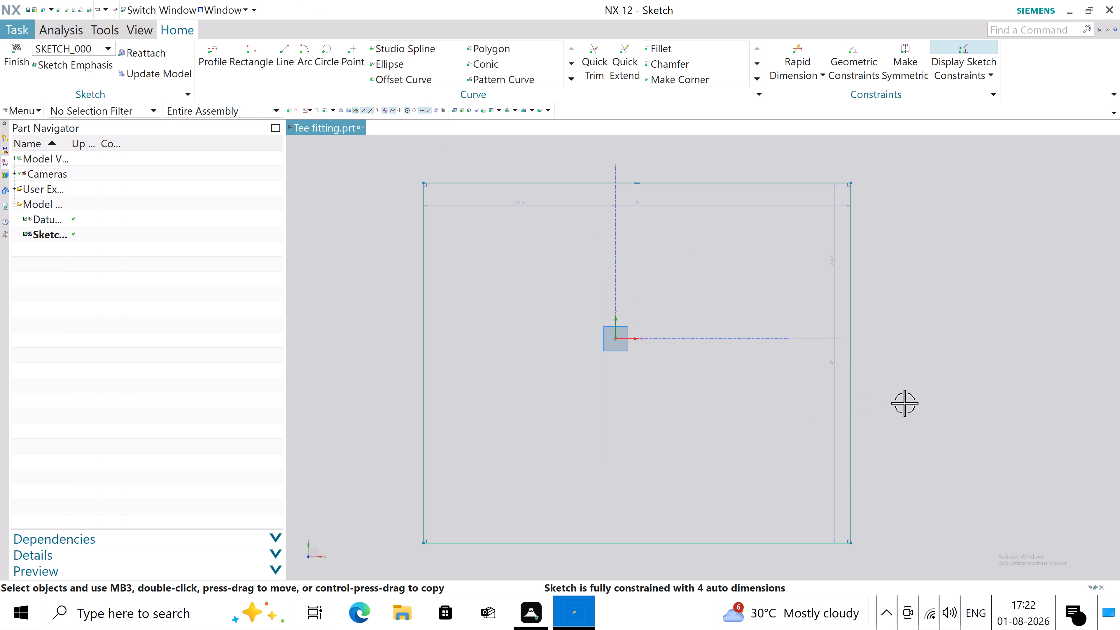
Move the rectangle's height dimension outside its right side and set it to 180 mm.
scroll(904, 403, "up", 2)
scroll(792, 364, "down", 2)
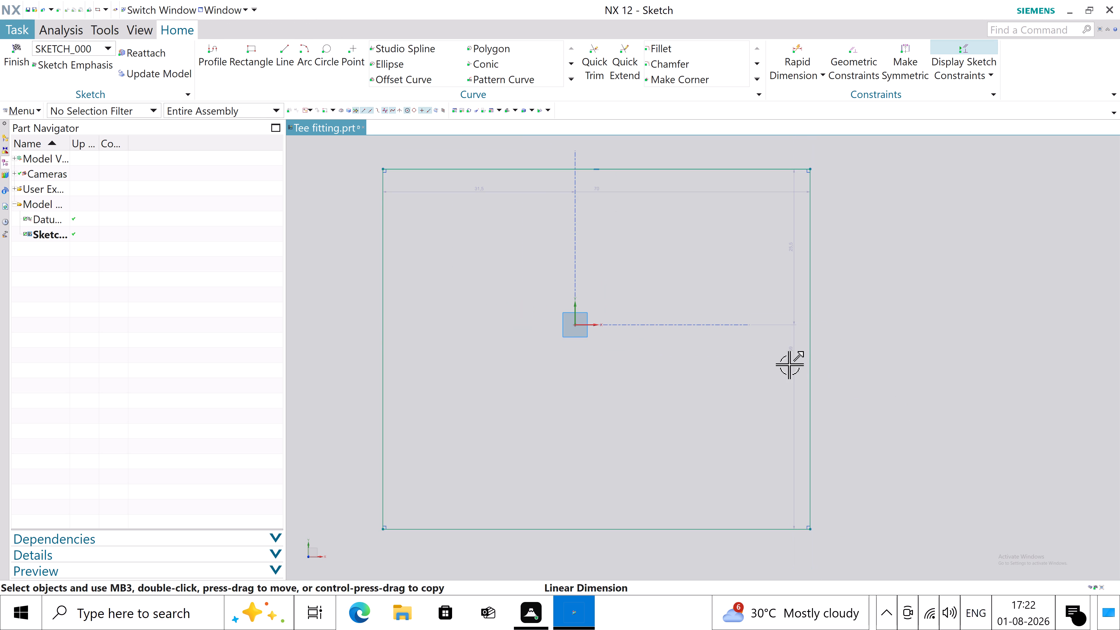
left_click_drag(792, 352, 794, 352)
left_click_drag(794, 352, 895, 364)
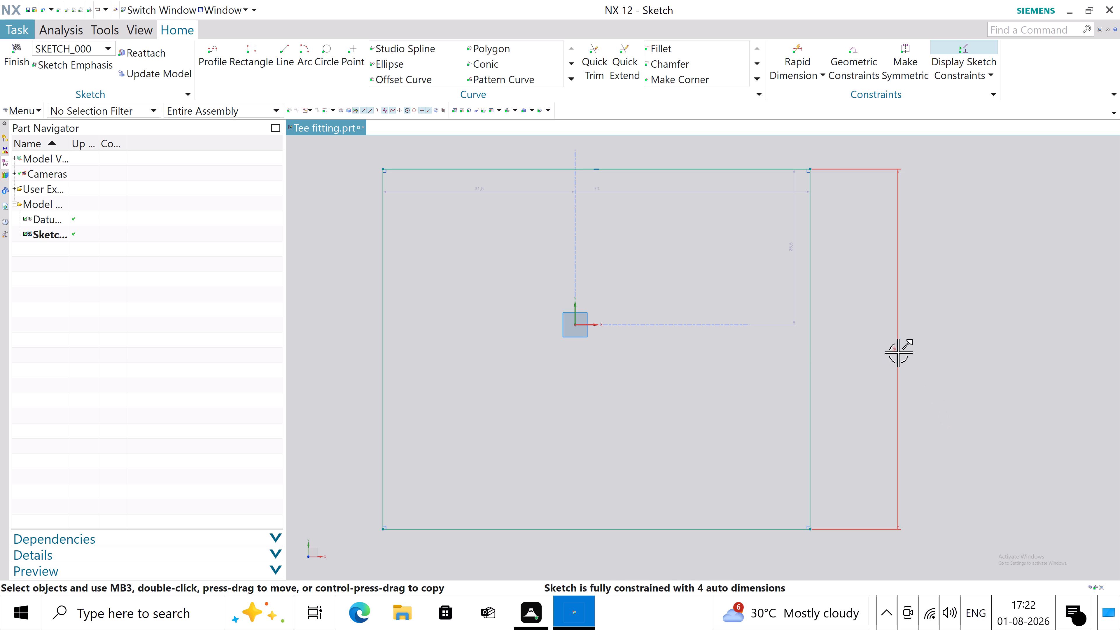
double_click(898, 352)
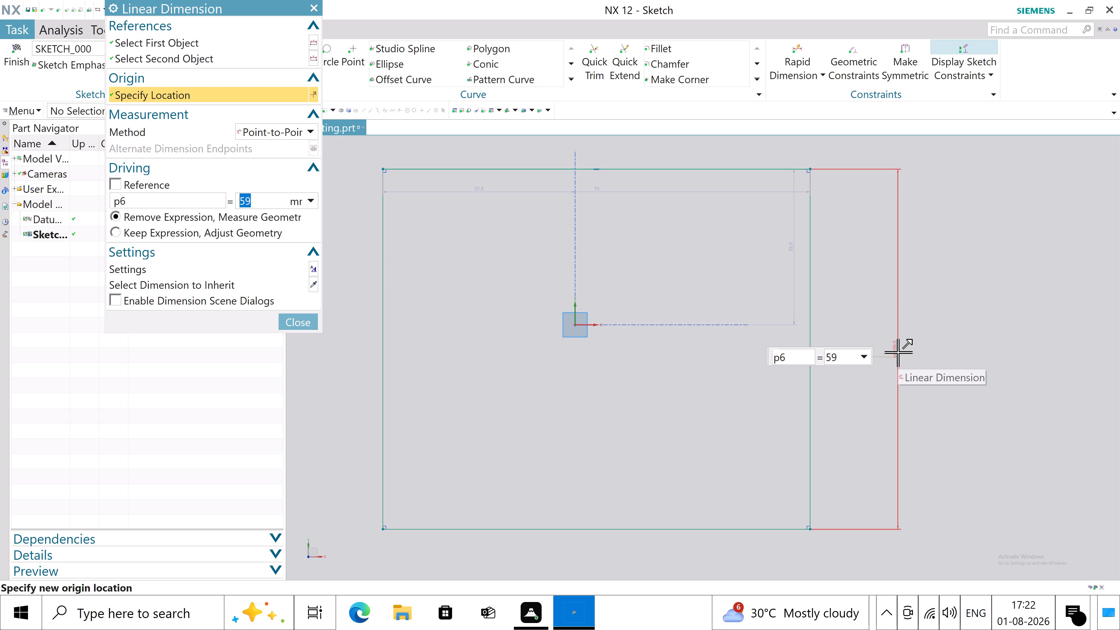
key("1")
type("80")
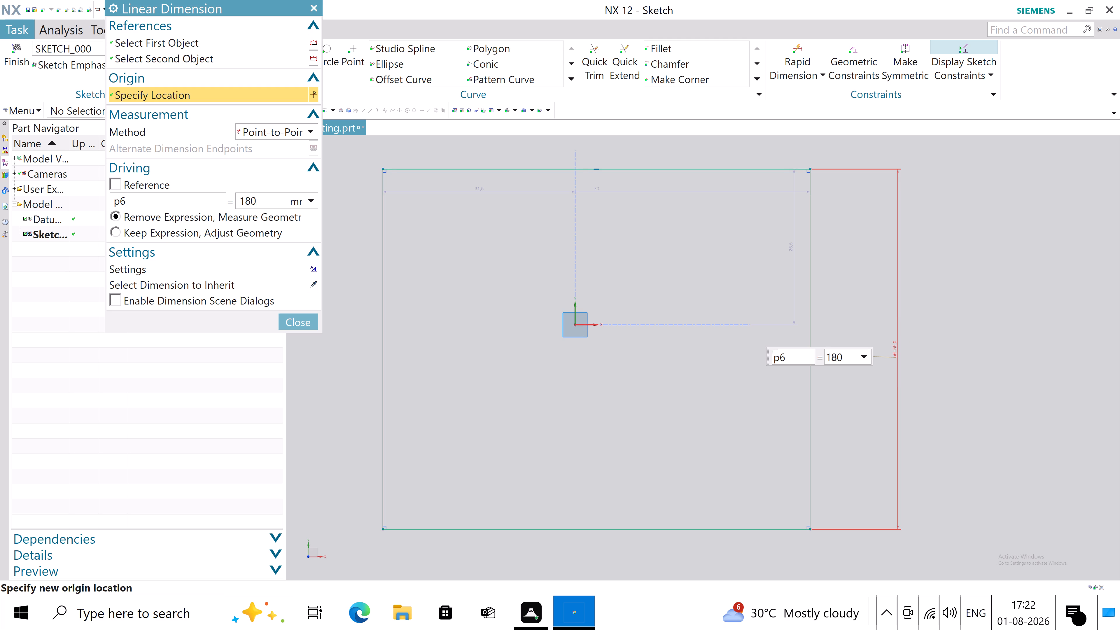
key("Return")
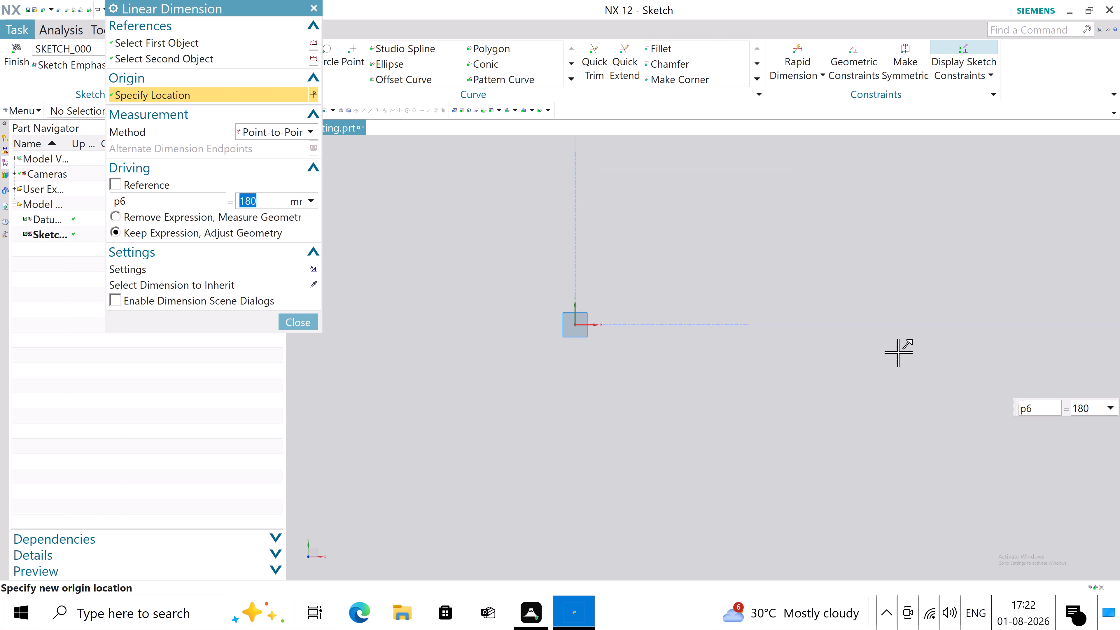
Set the rectangle's overall width dimension to 180 mm and finish dimension editing.
scroll(898, 352, "down", 4)
scroll(738, 442, "down", 4)
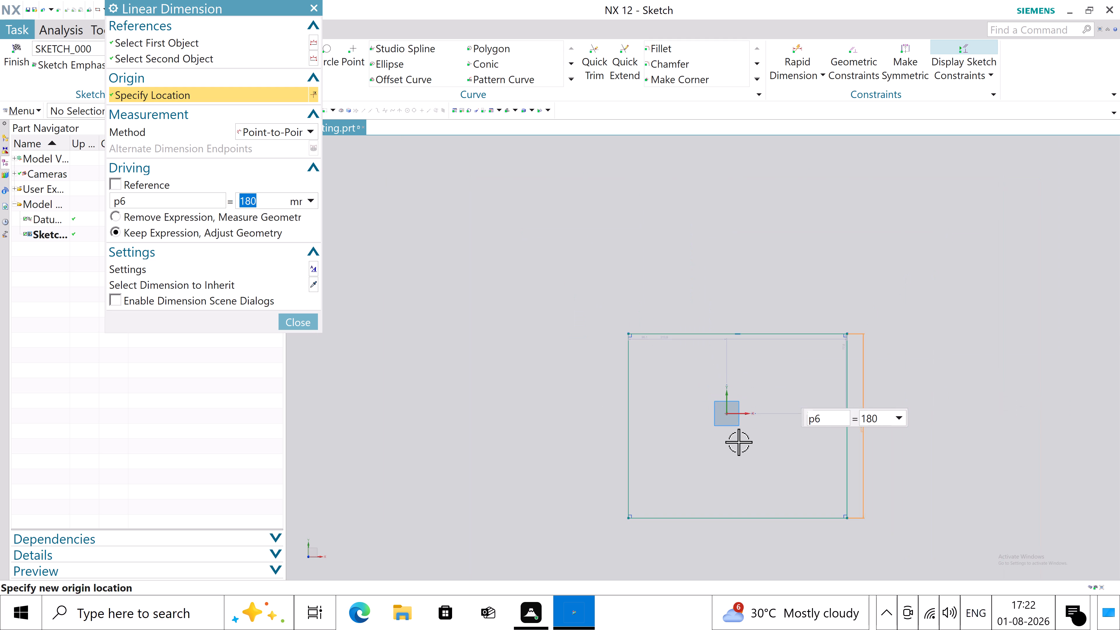
scroll(852, 513, "up", 2)
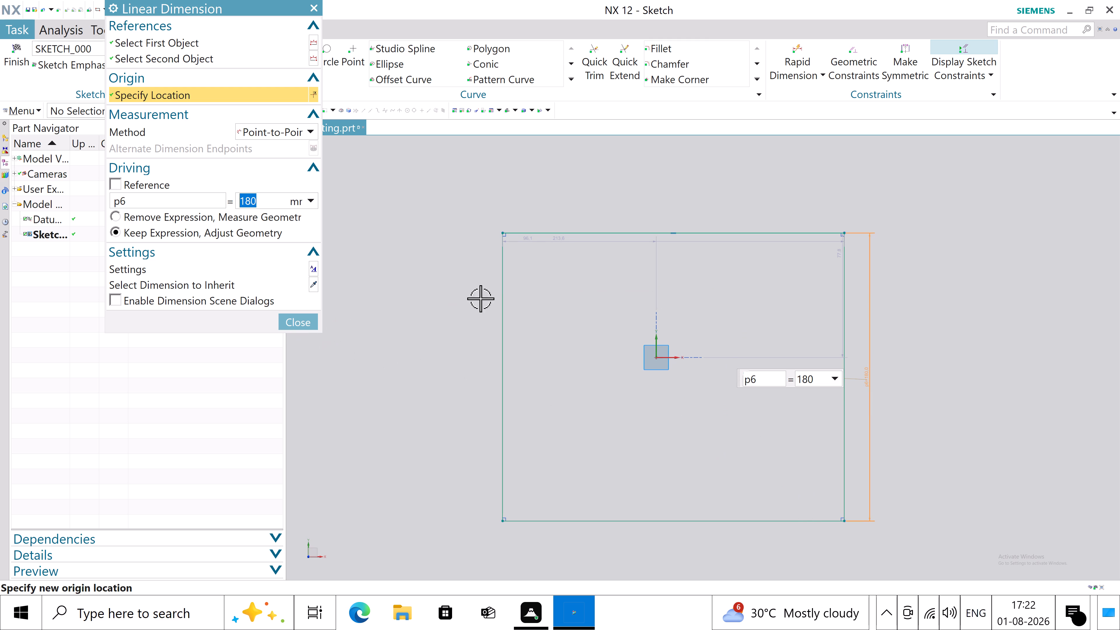
left_click_drag(561, 242, 581, 202)
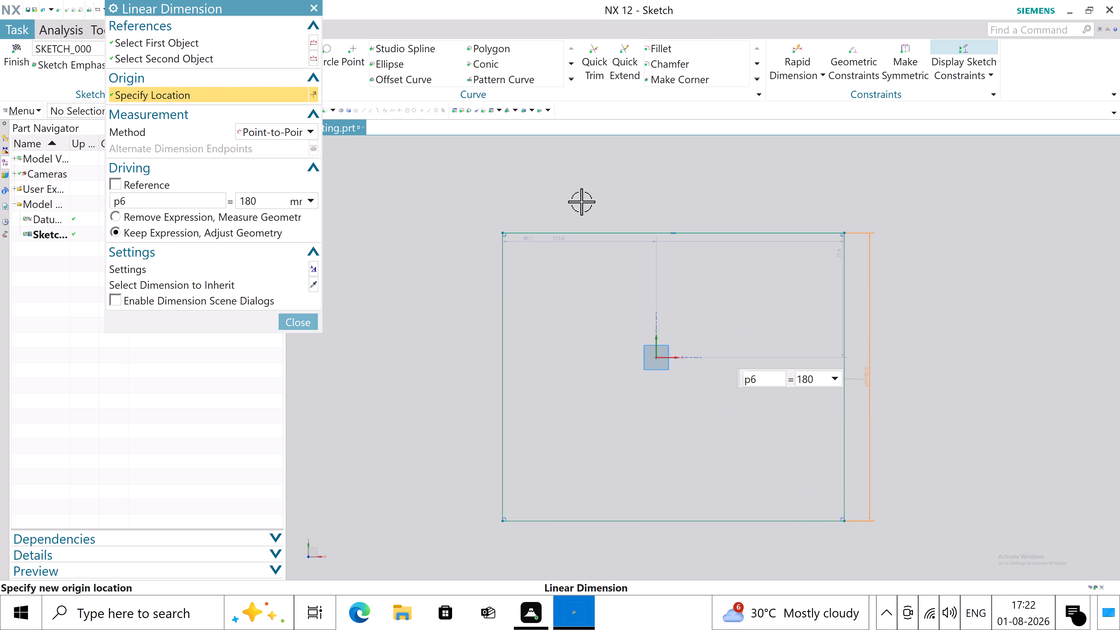
double_click(571, 242)
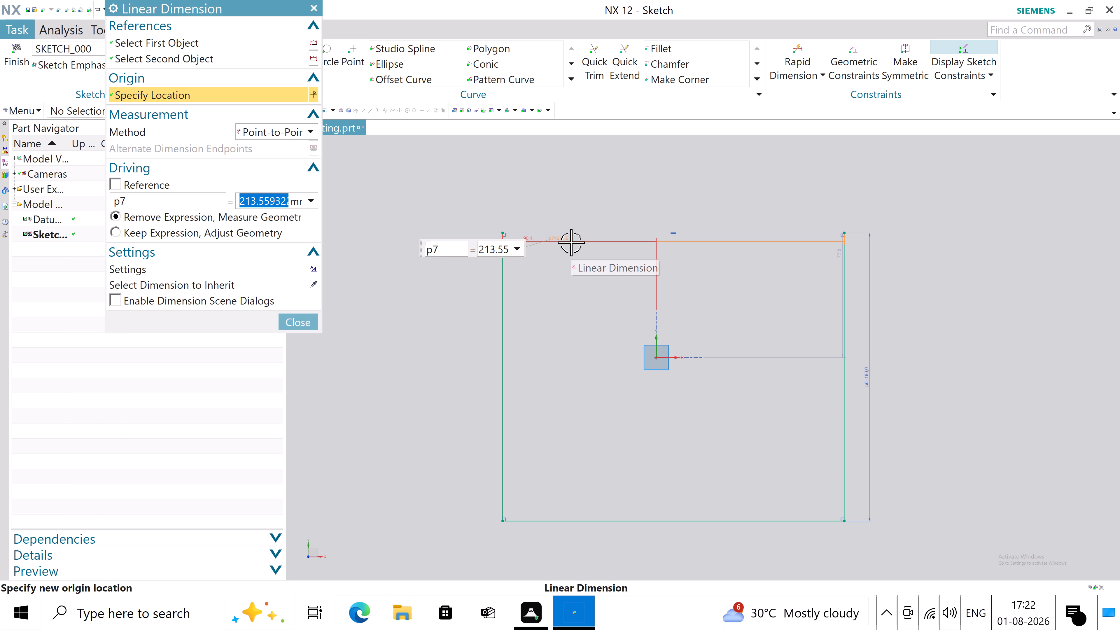
key("1")
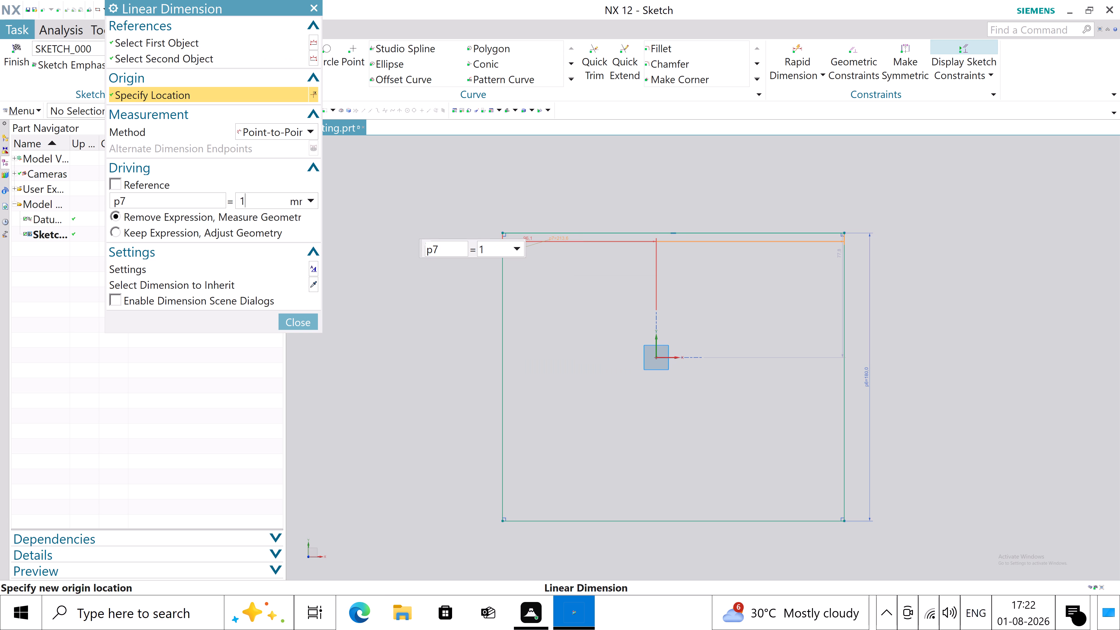
type("80")
key("Return")
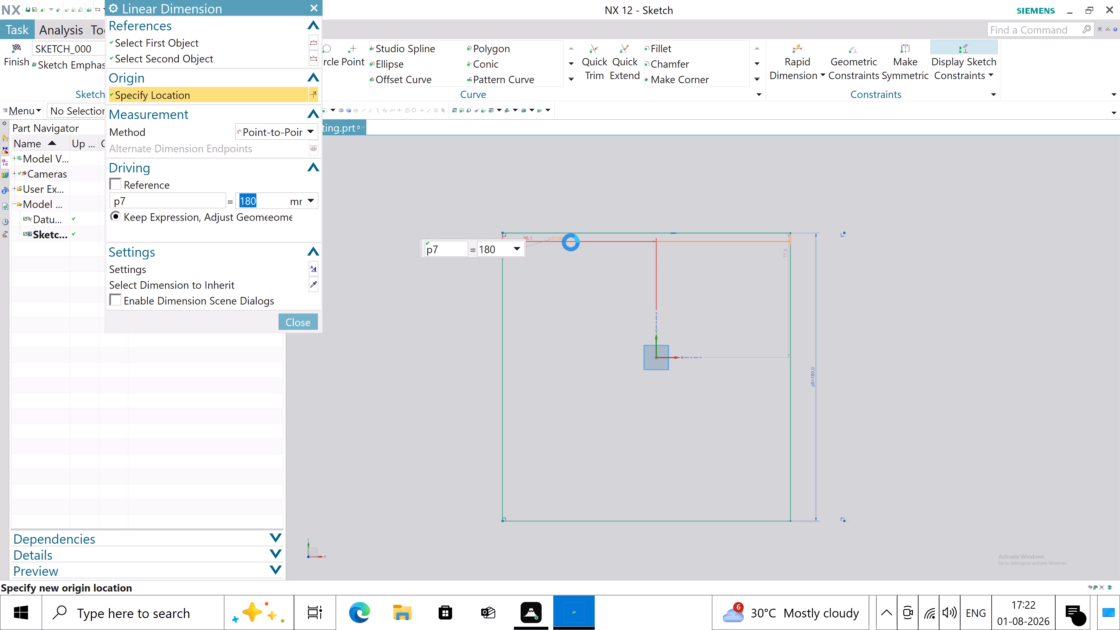
left_click(295, 329)
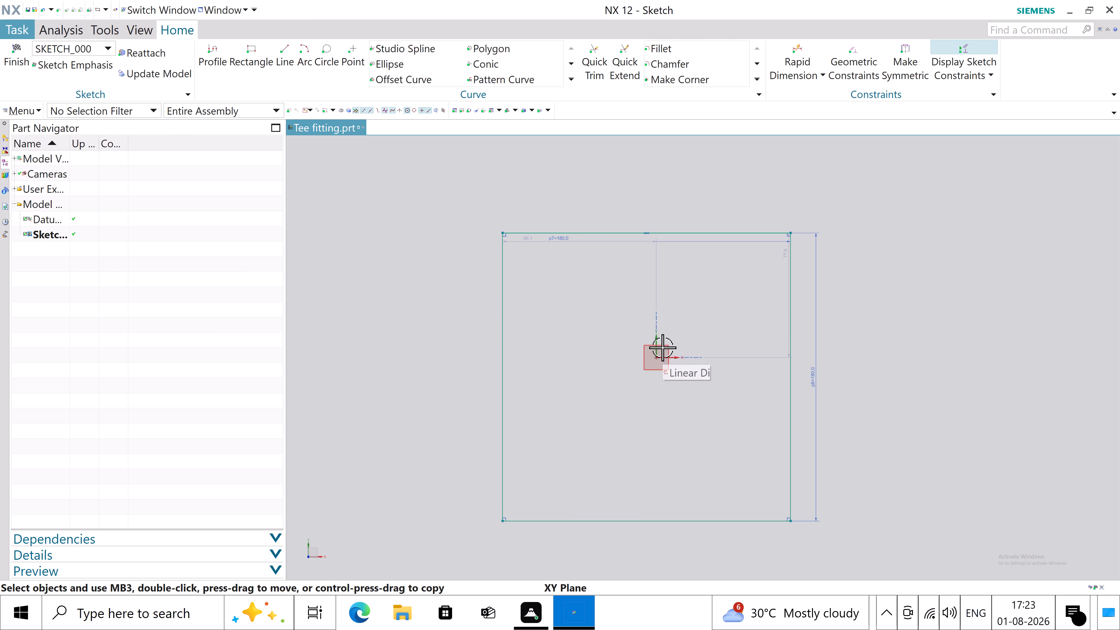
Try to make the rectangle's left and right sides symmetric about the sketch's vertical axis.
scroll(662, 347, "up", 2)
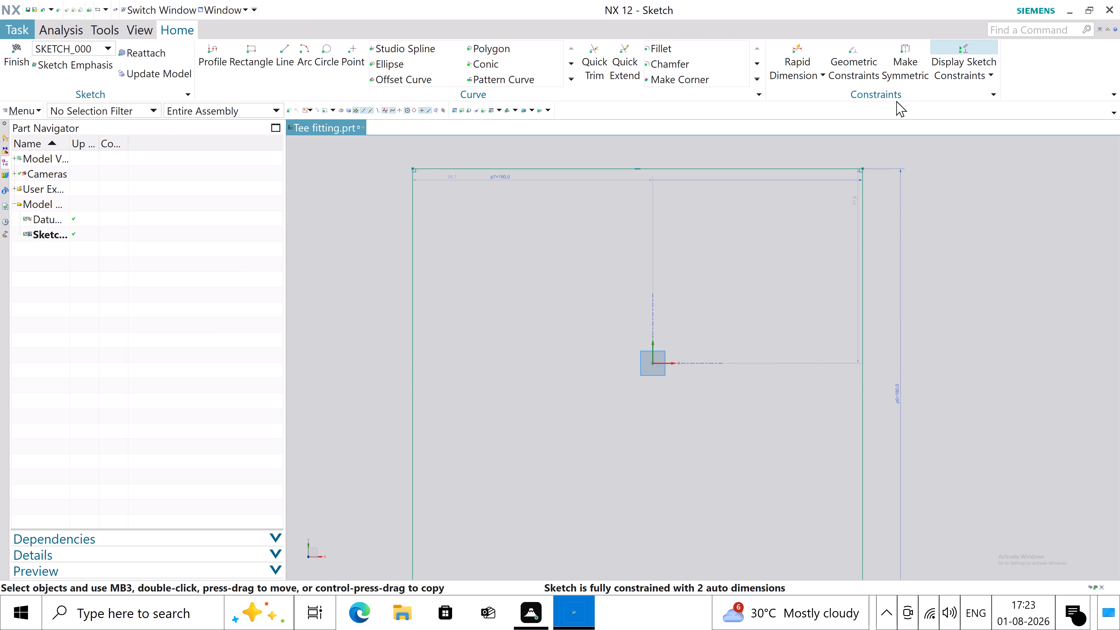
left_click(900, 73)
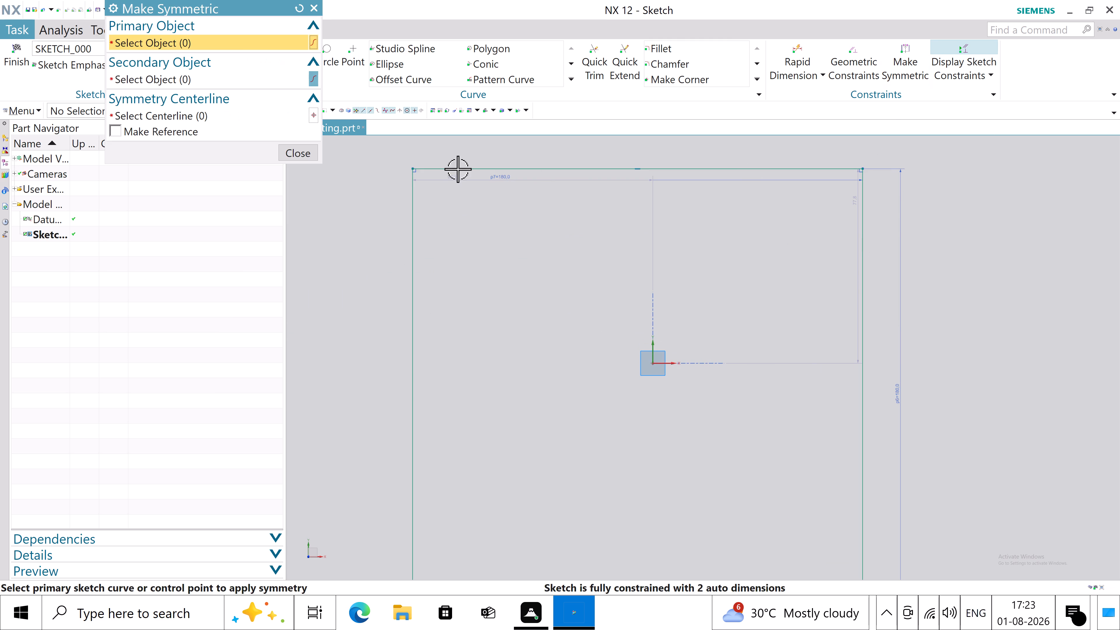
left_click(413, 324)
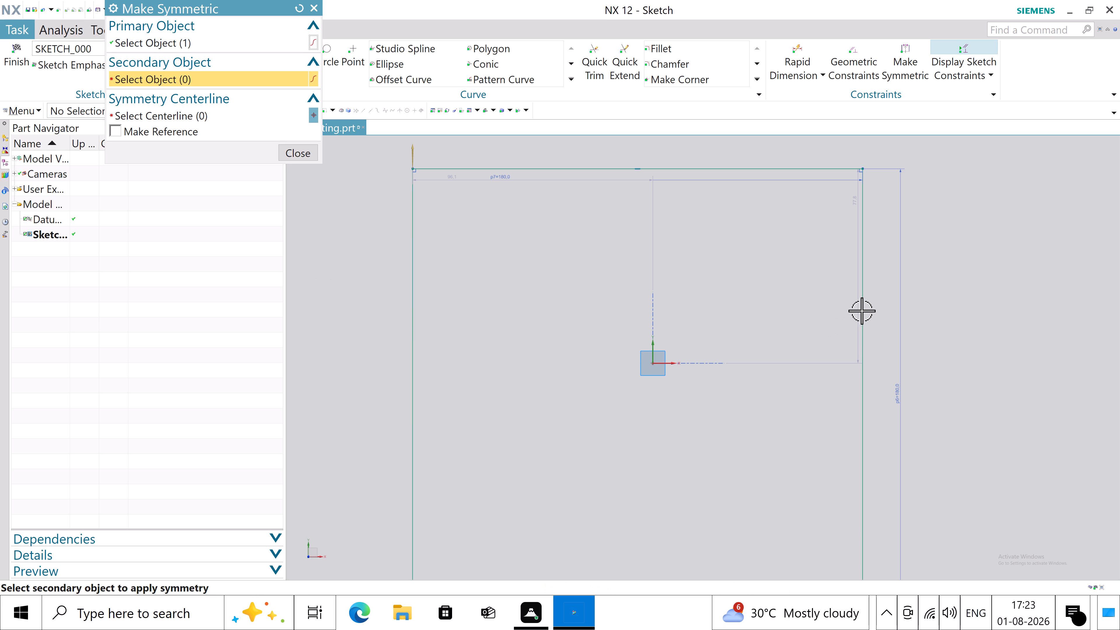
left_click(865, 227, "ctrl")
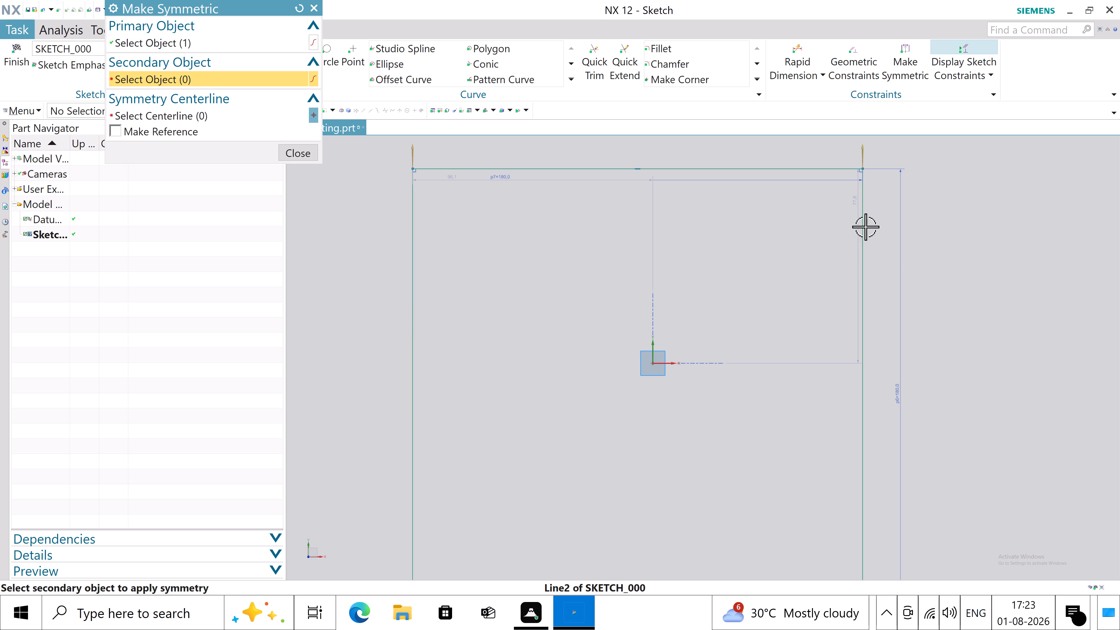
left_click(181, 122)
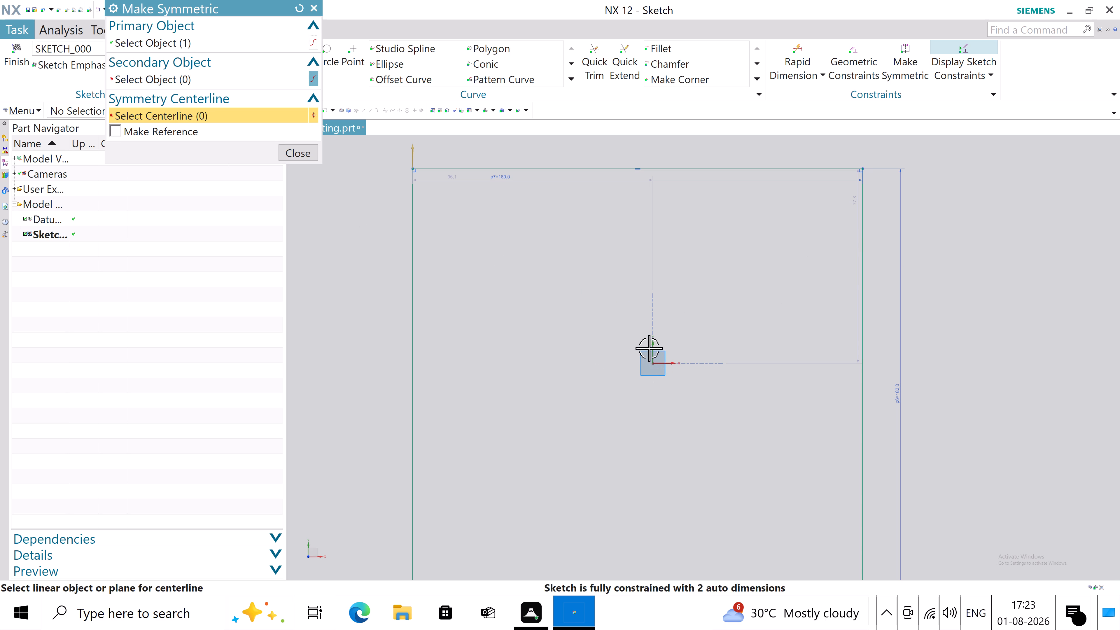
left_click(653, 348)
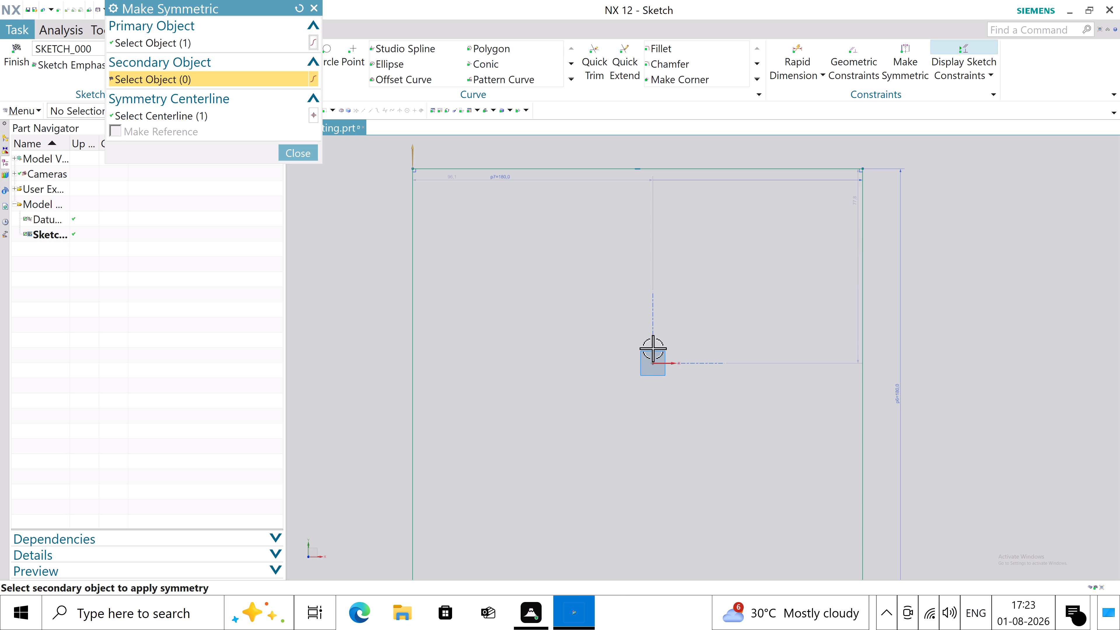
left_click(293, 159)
Move the rectangle's overall width dimension above its top edge.
scroll(503, 295, "down", 2)
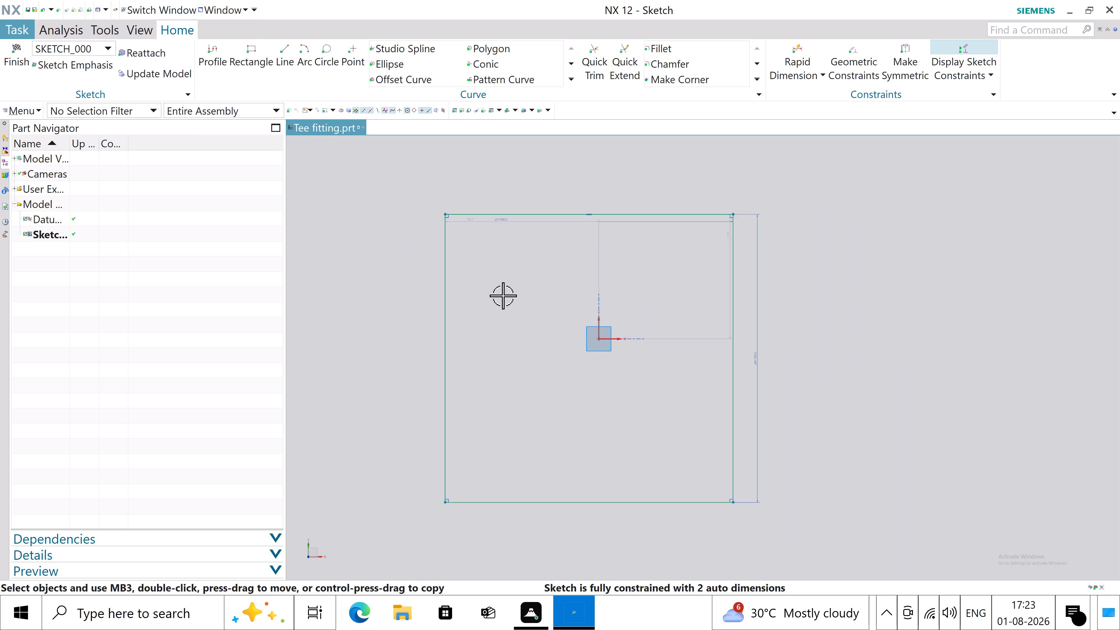
scroll(503, 295, "down", 1)
scroll(522, 362, "up", 1)
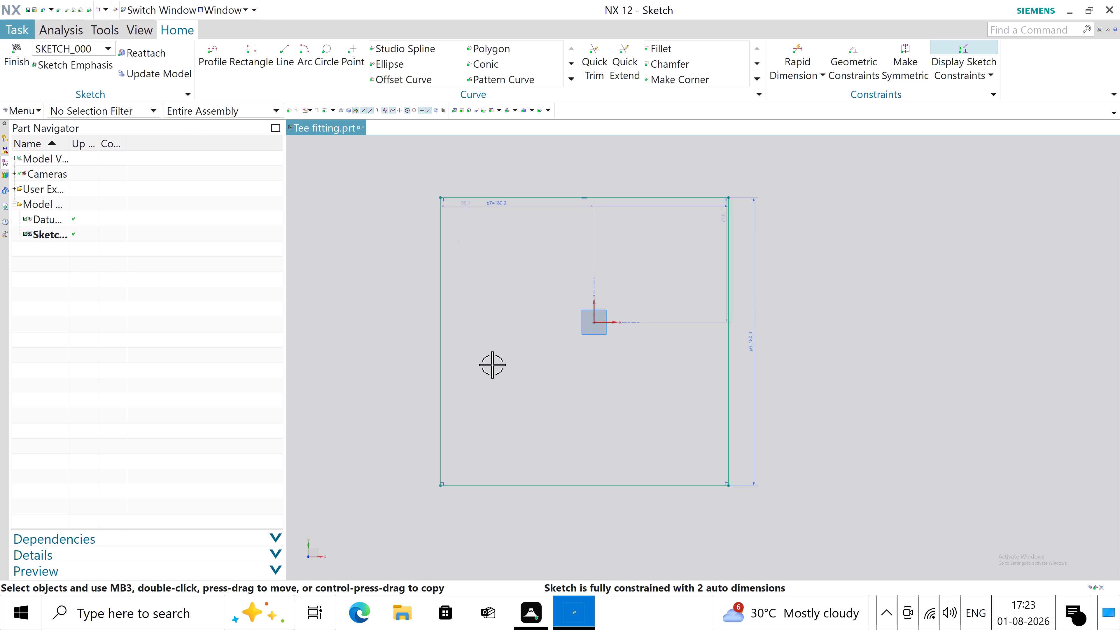
left_click_drag(484, 206, 490, 202)
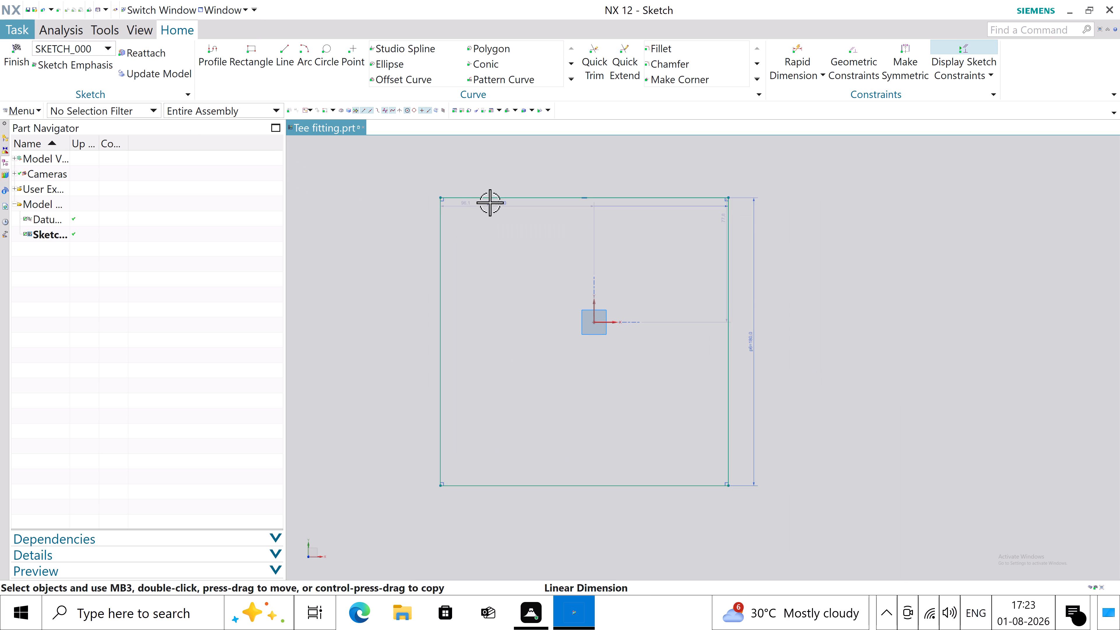
left_click_drag(490, 202, 518, 165)
Move the left side-to-vertical axis dimension clear of the top edge and set it to 90 mm.
left_click_drag(470, 205, 473, 206)
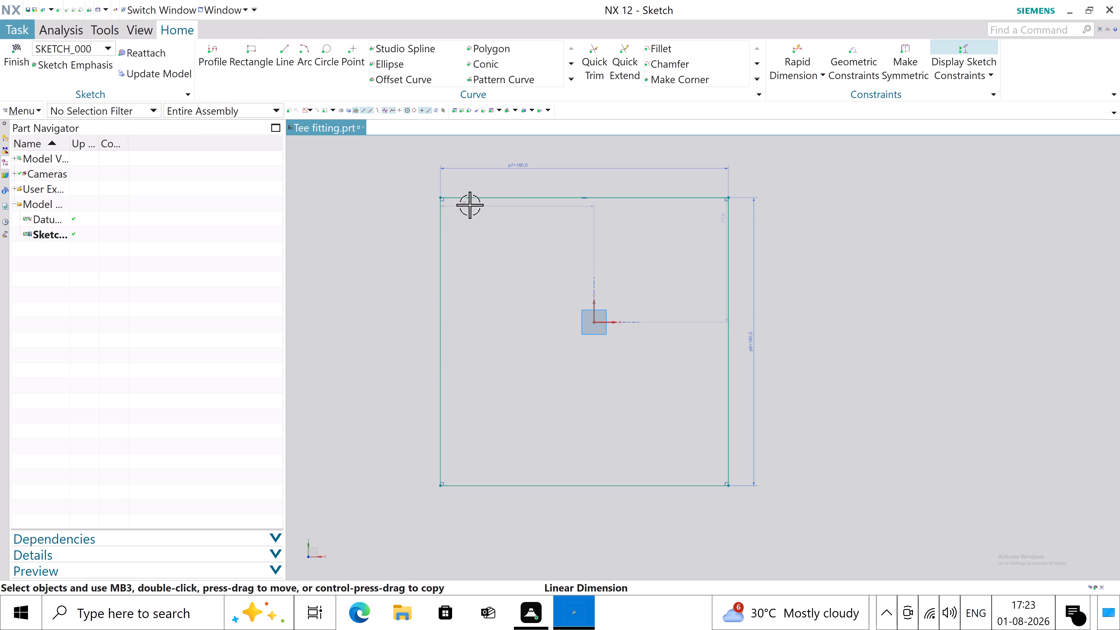
left_click_drag(473, 206, 507, 241)
double_click(507, 241)
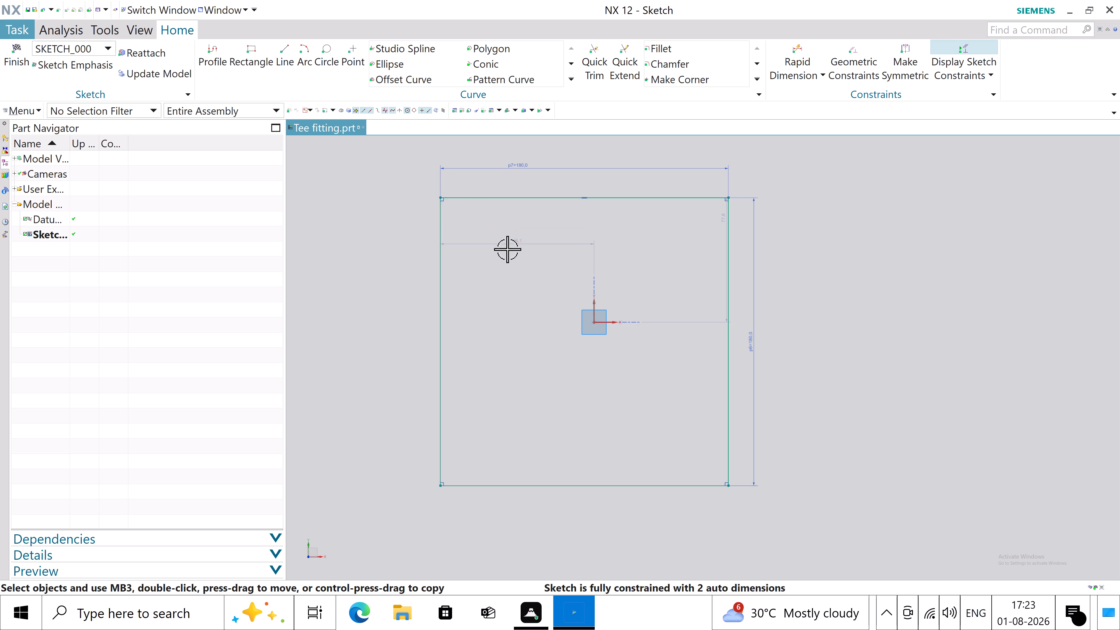
double_click(509, 242)
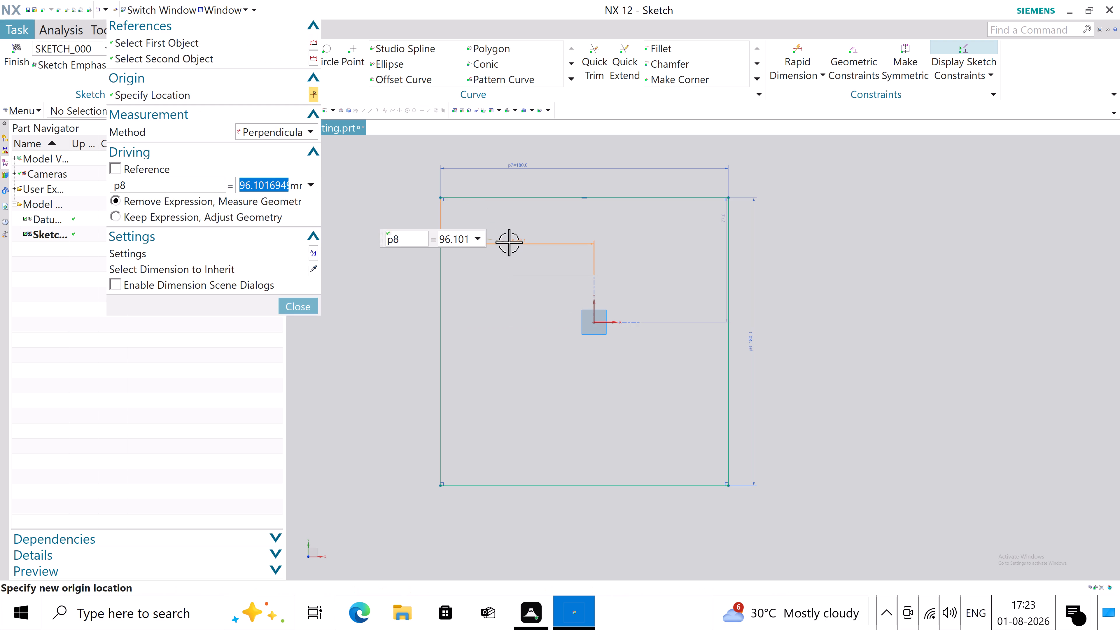
type("90")
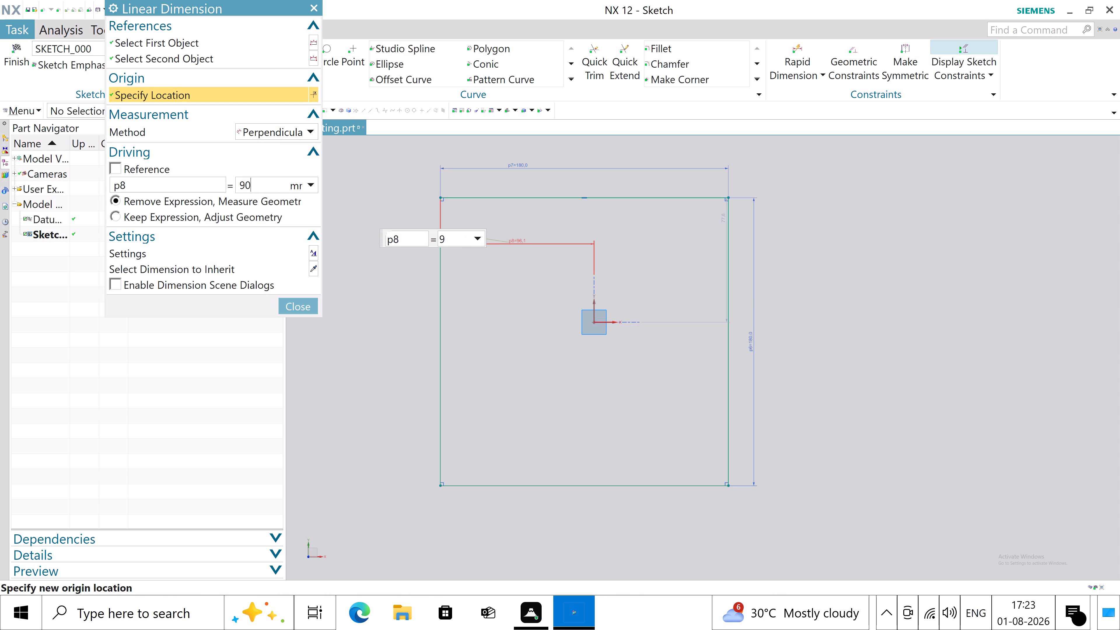
key("Return")
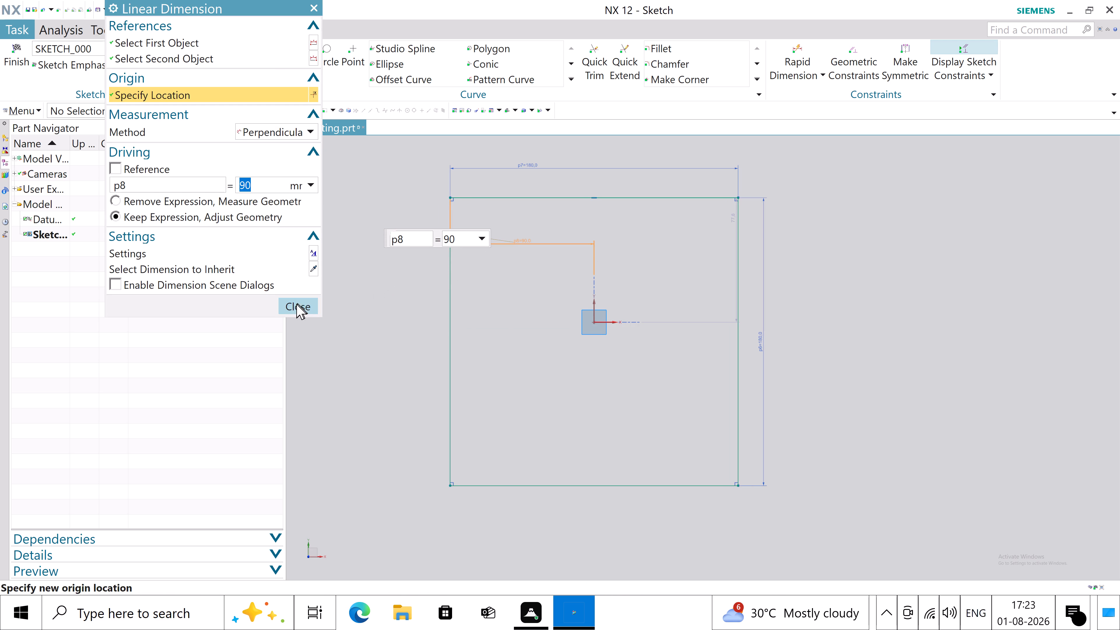
left_click(293, 304)
scroll(776, 224, "up", 3)
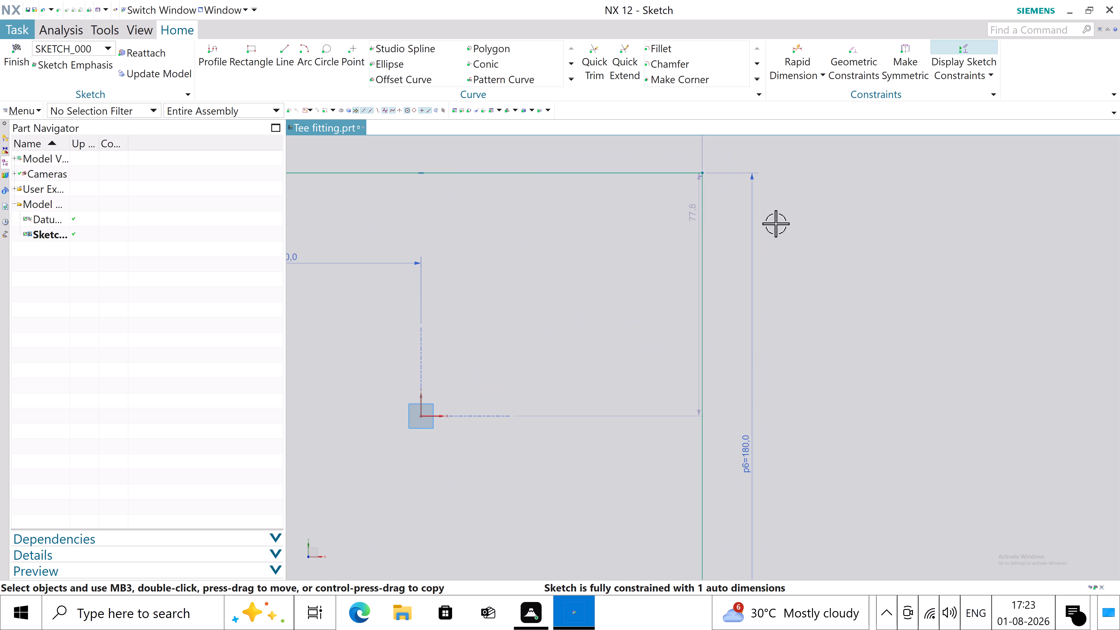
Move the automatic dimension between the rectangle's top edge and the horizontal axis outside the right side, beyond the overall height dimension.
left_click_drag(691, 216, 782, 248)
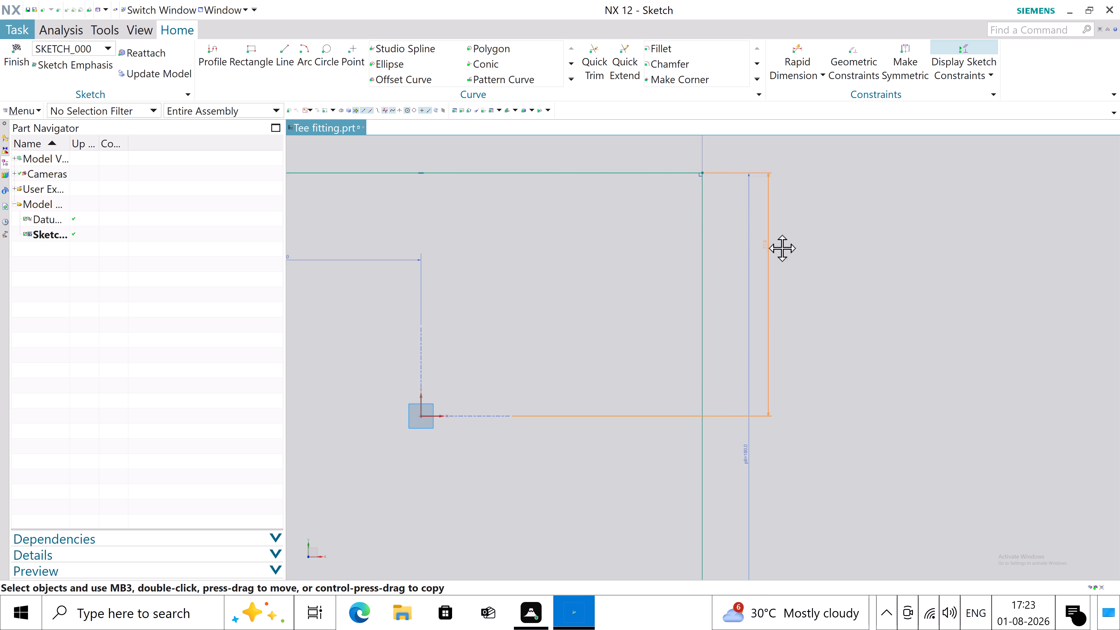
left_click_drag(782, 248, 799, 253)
Make the rectangle's top and bottom edges symmetric about the sketch's horizontal axis and finish the sketch.
scroll(799, 253, "down", 3)
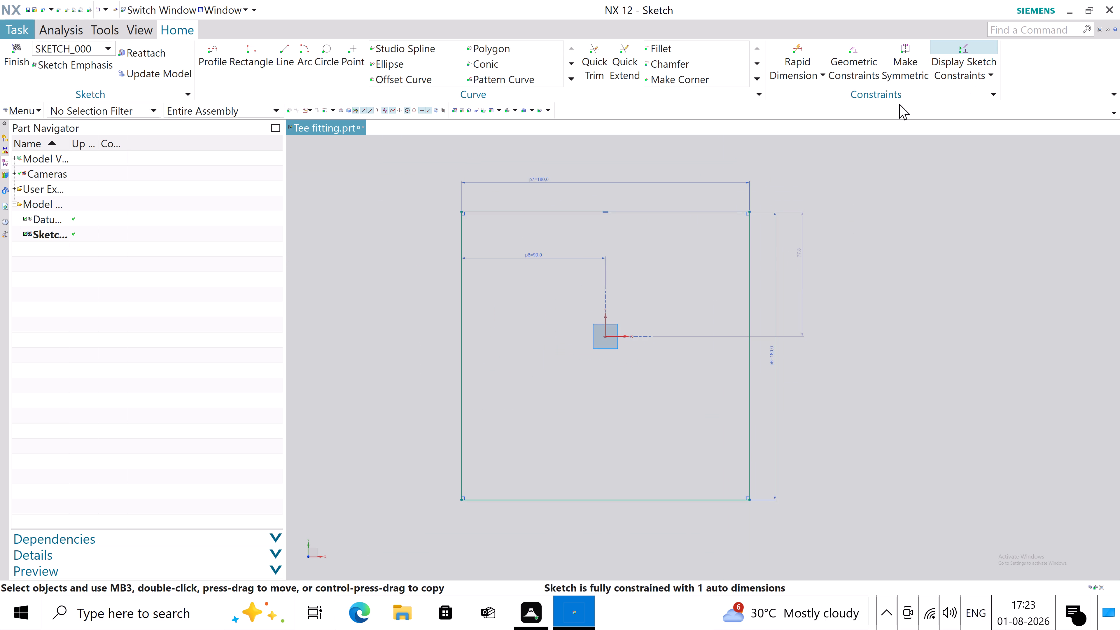
left_click(906, 71)
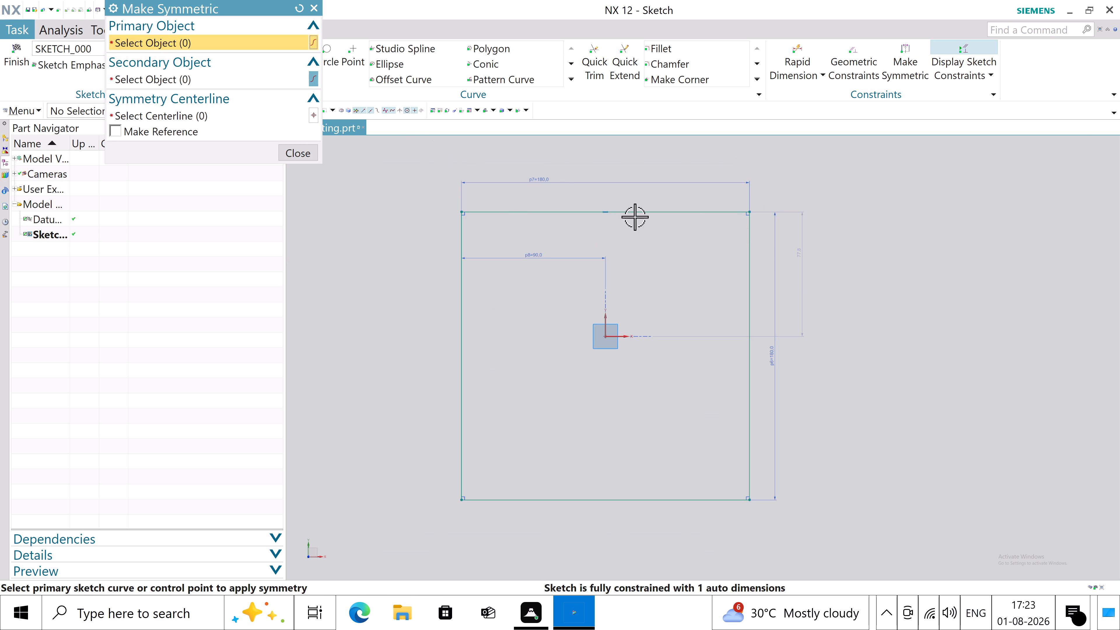
left_click(694, 211)
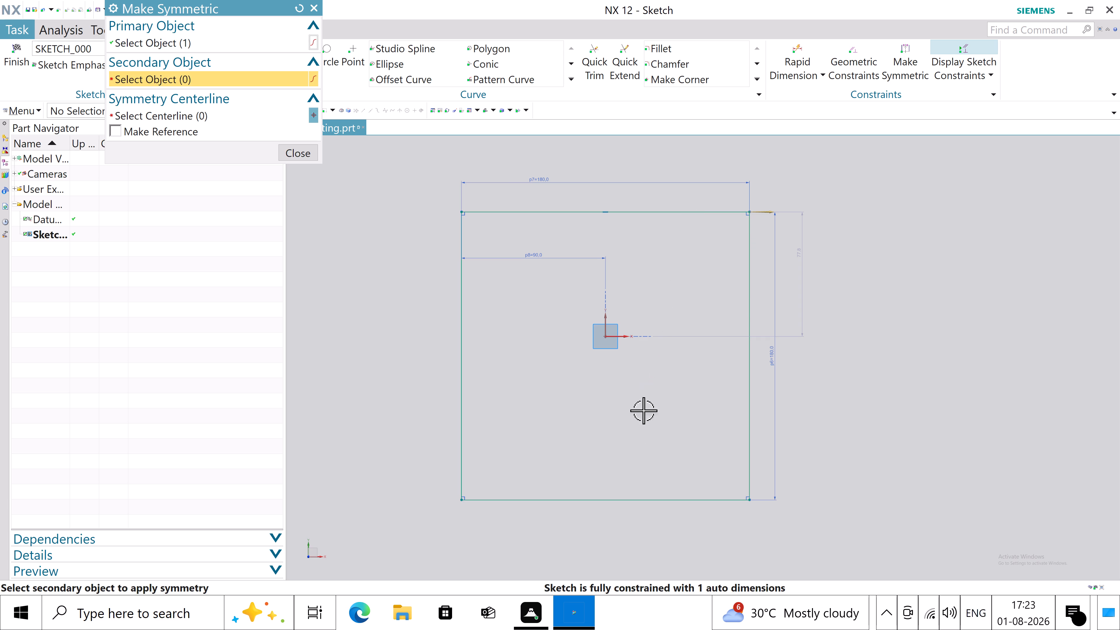
left_click(652, 497)
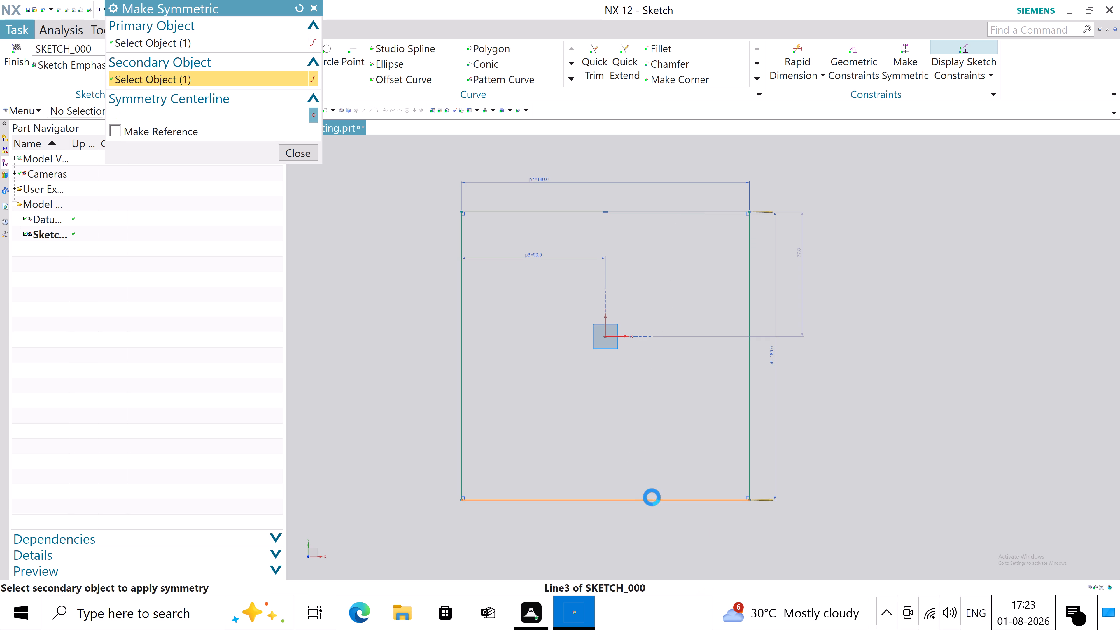
left_click(626, 335)
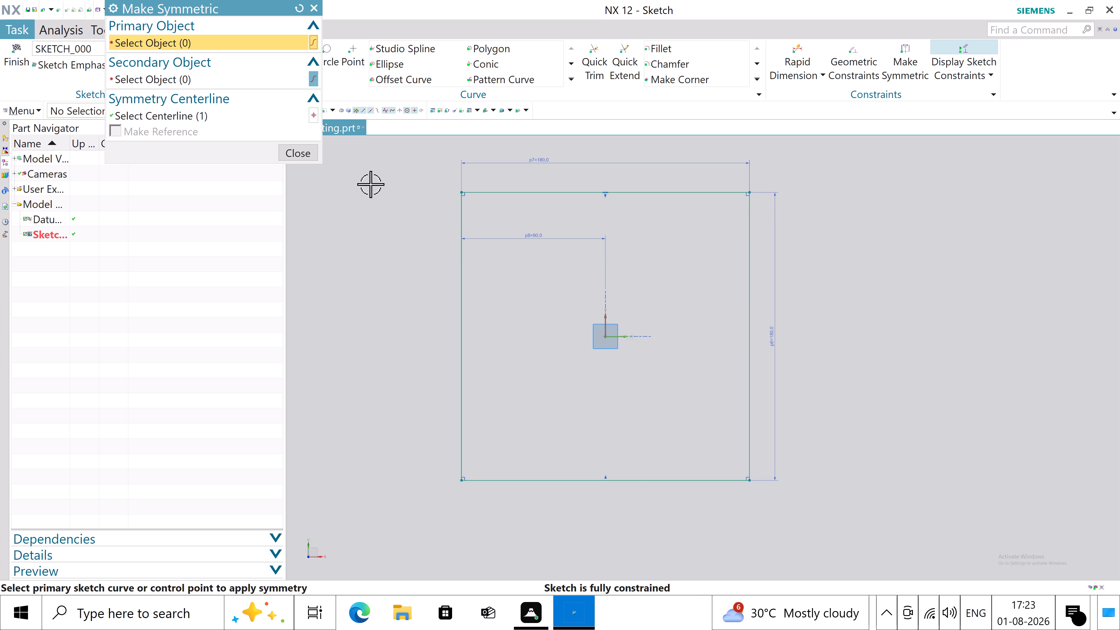
left_click(302, 157)
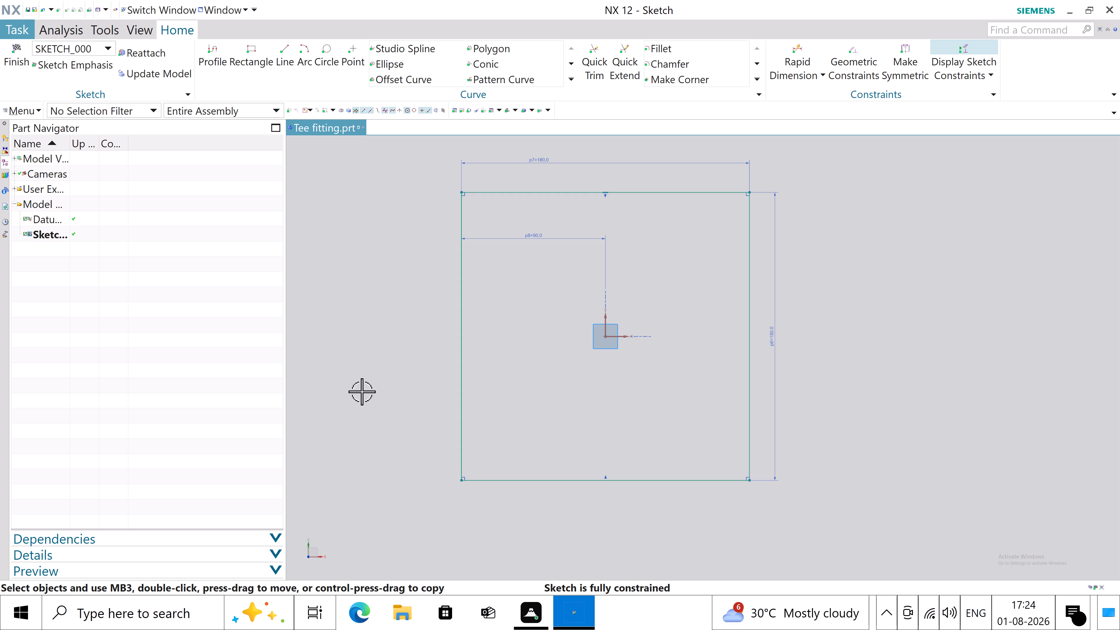
left_click(7, 65)
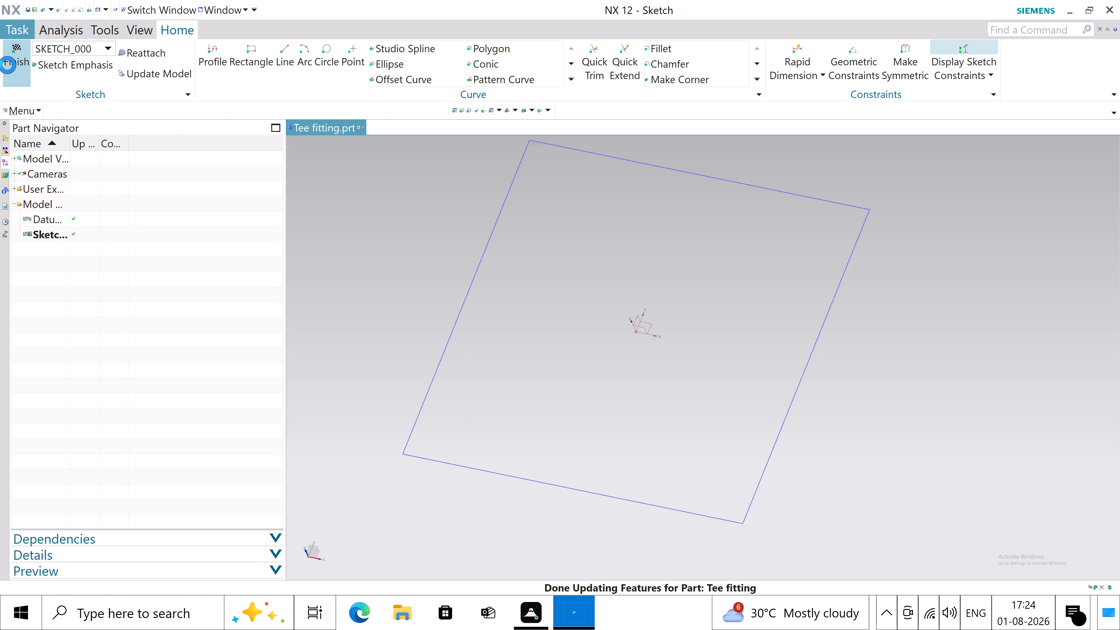
Start an Extrude using the four connected curves of the square base sketch as its section.
scroll(505, 316, "down", 3)
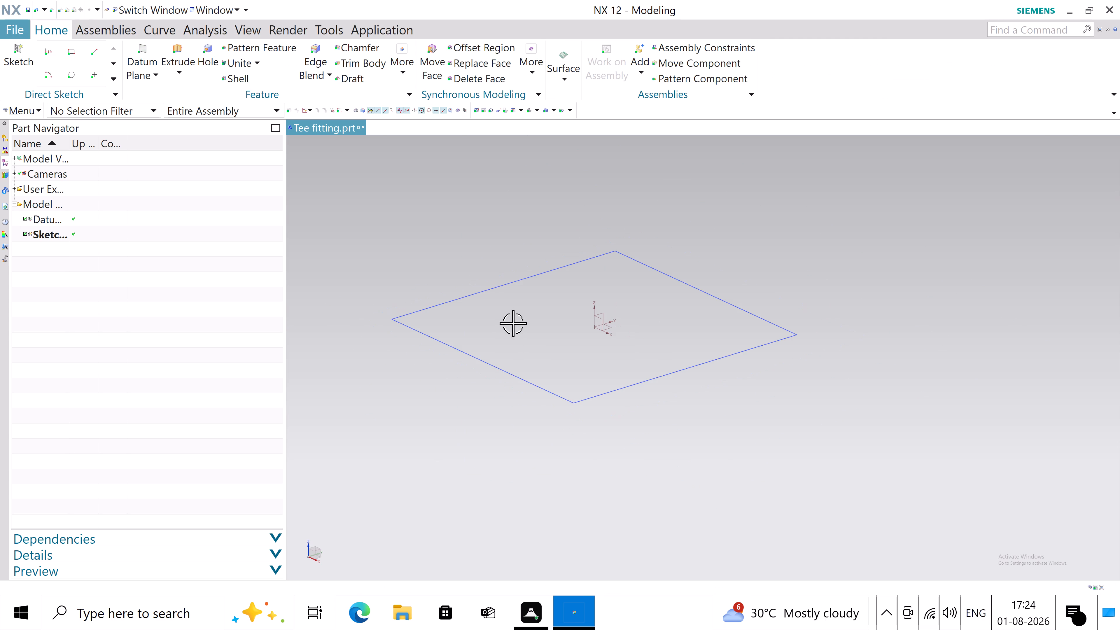
left_click(176, 77)
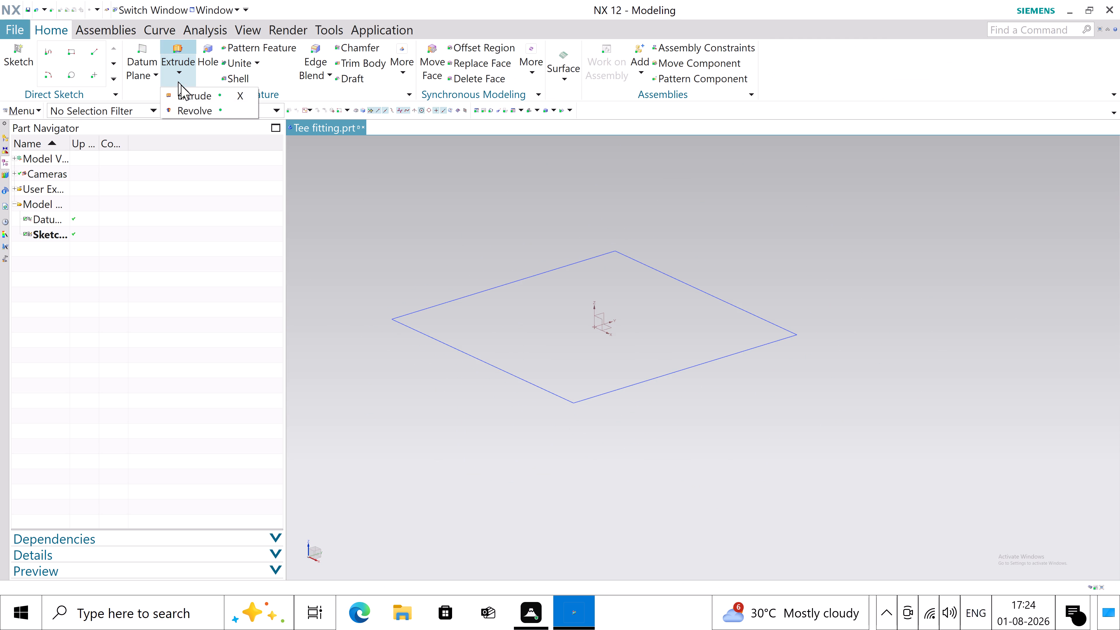
left_click(191, 93)
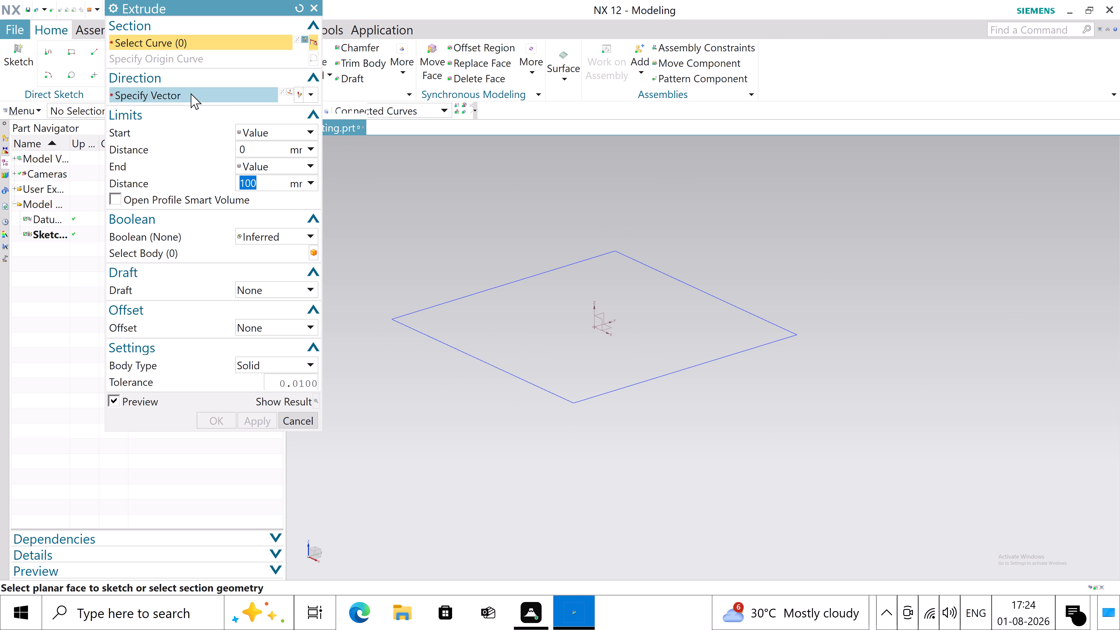
left_click(468, 299)
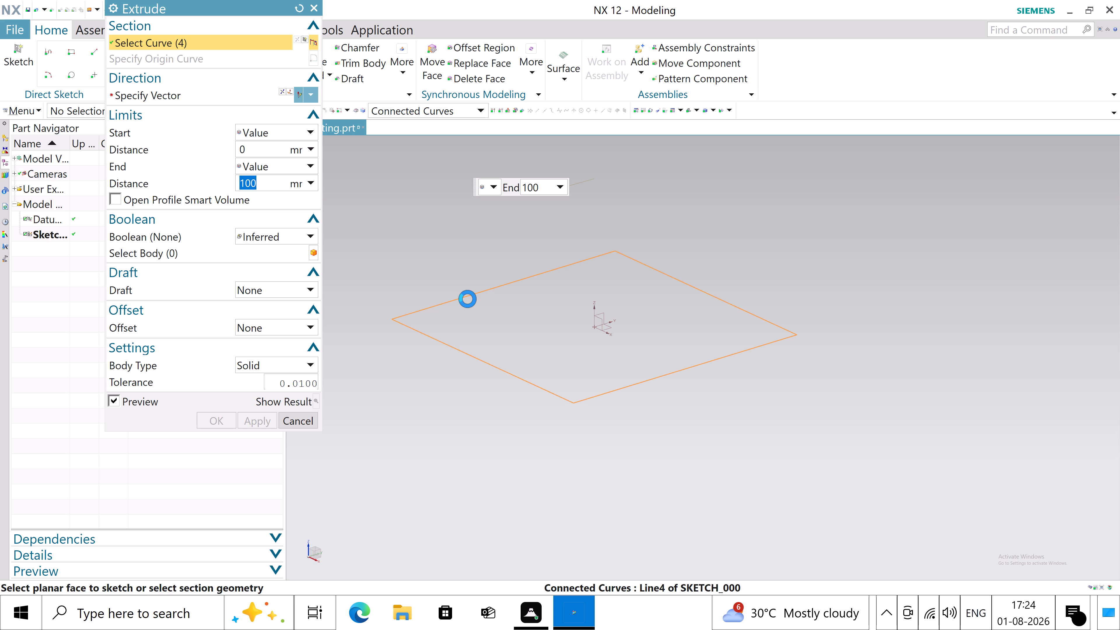
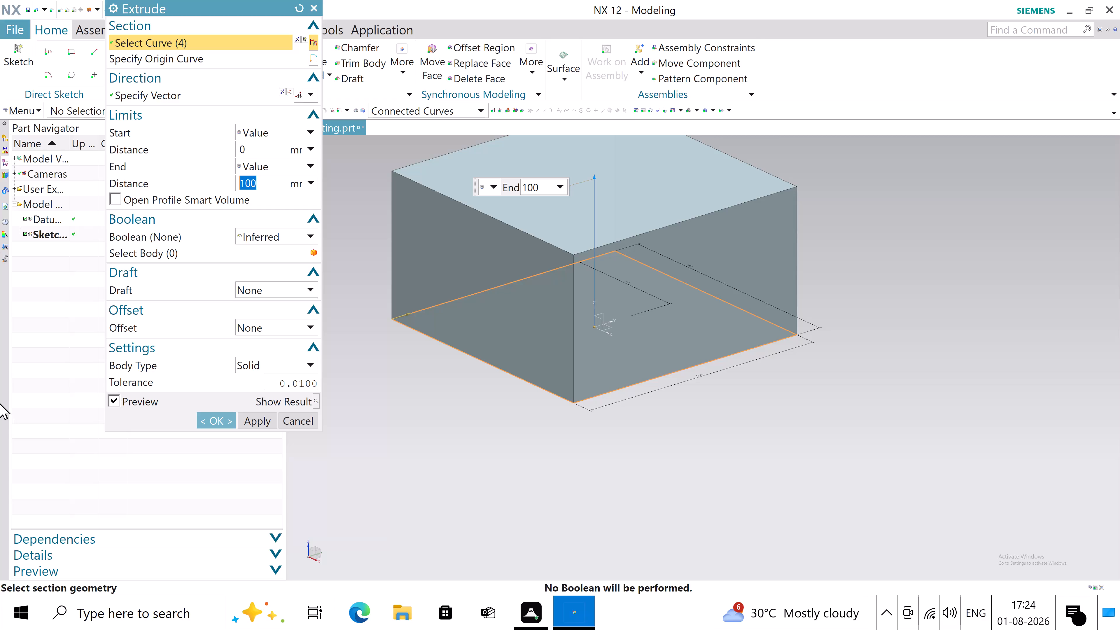
Extrude the square base section 30 mm as a solid with a 4° draft from the start limit.
type("30")
key("Tab")
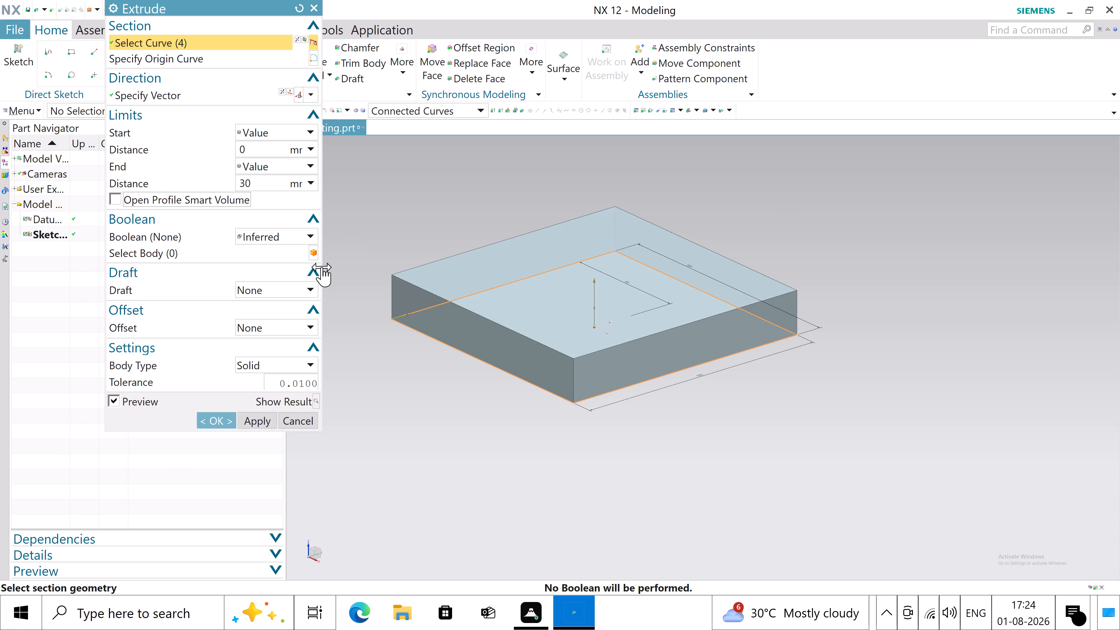
left_click(308, 286)
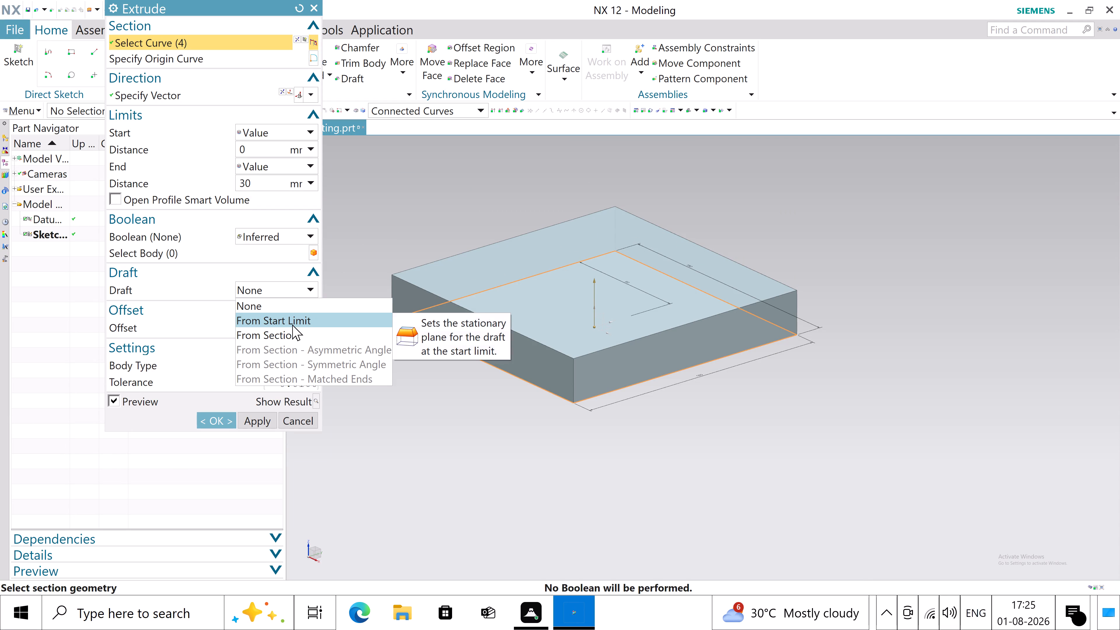
left_click(292, 325)
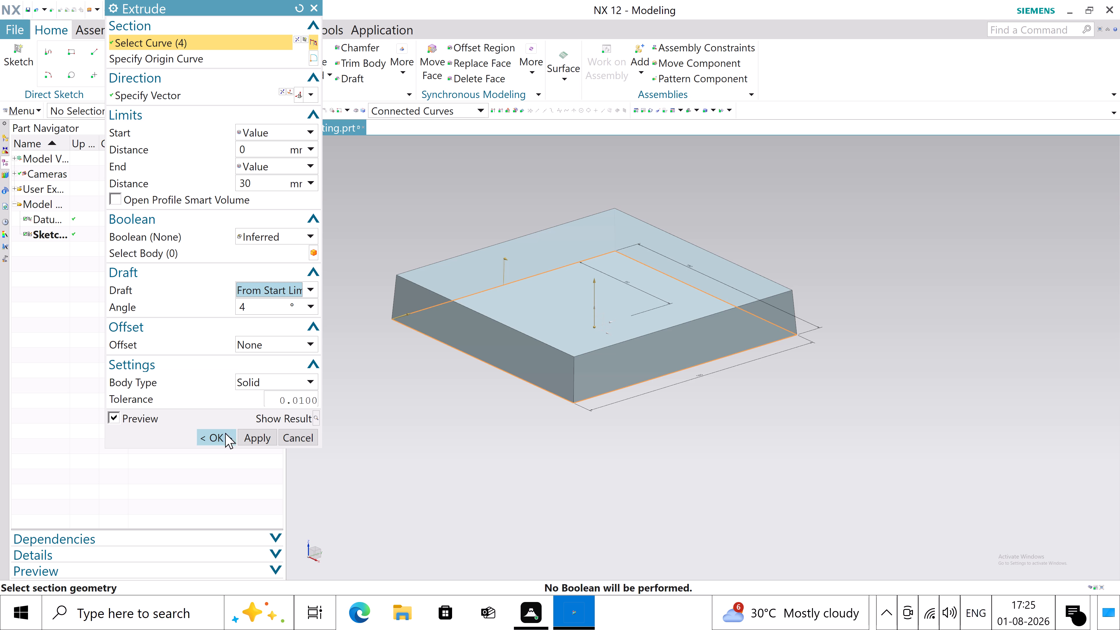
left_click(217, 438)
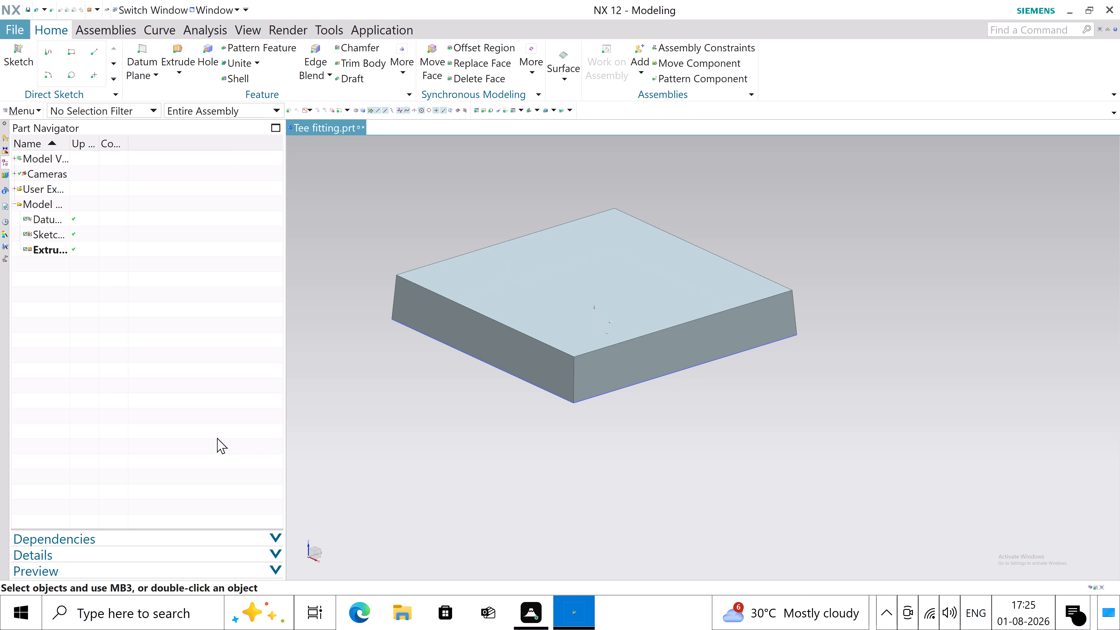
Apply a circular edge blend with a 30 mm radius to the four side corner edges of the drafted base block.
left_click(314, 78)
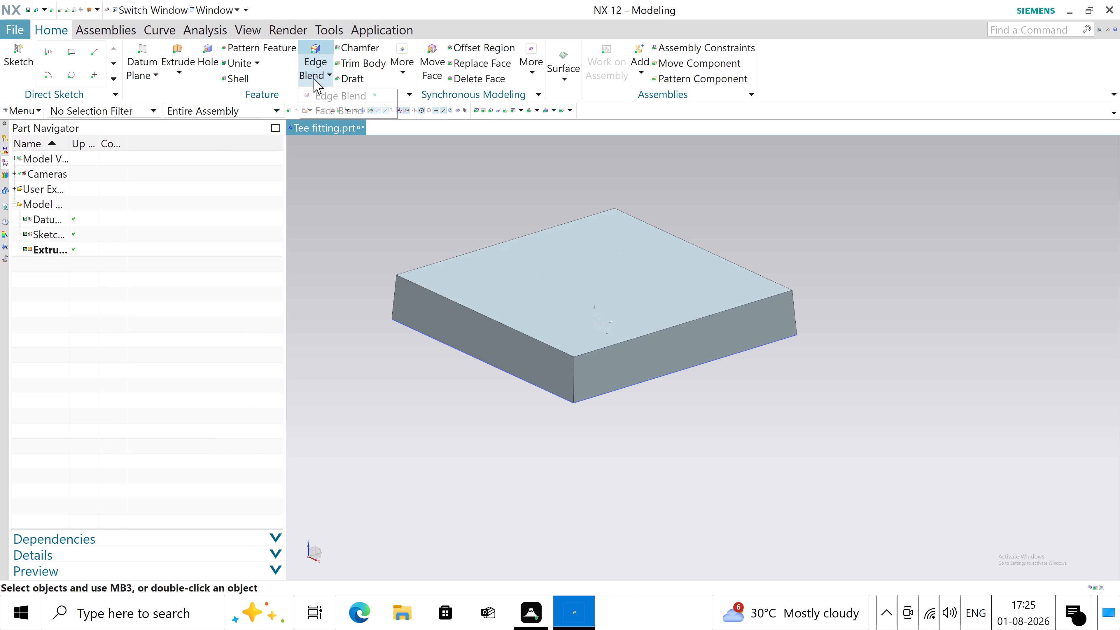
left_click(317, 90)
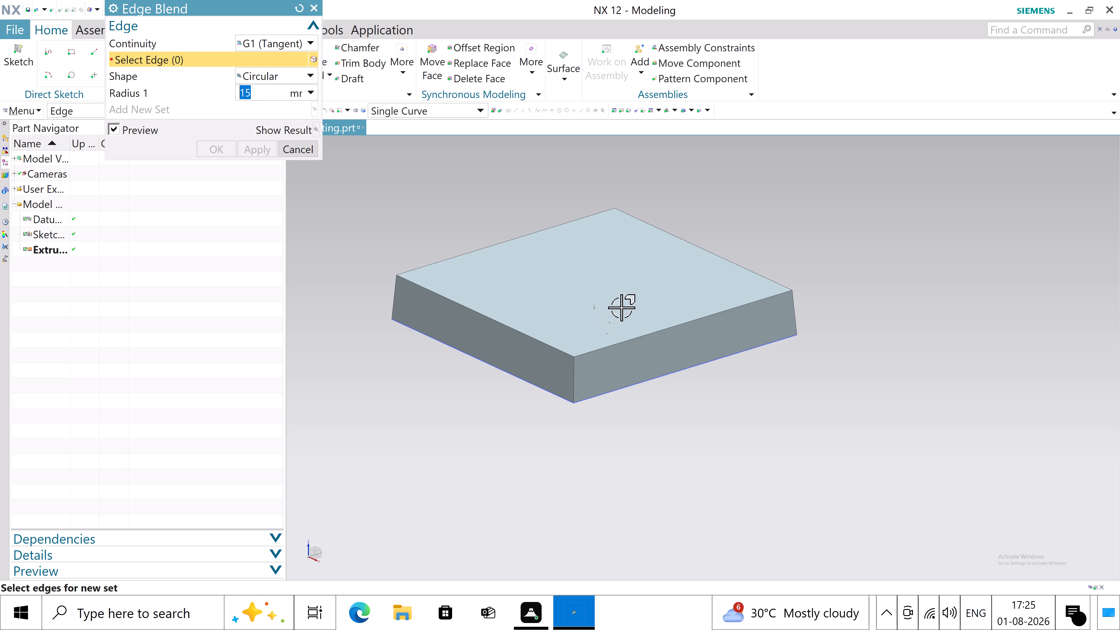
left_click(573, 374)
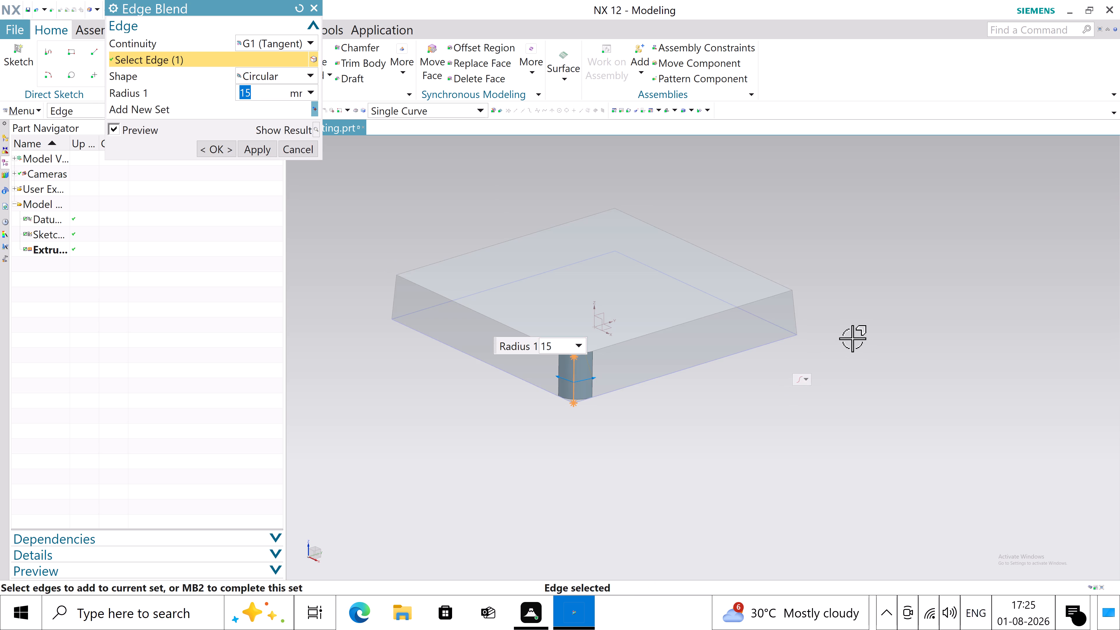
left_click(797, 314)
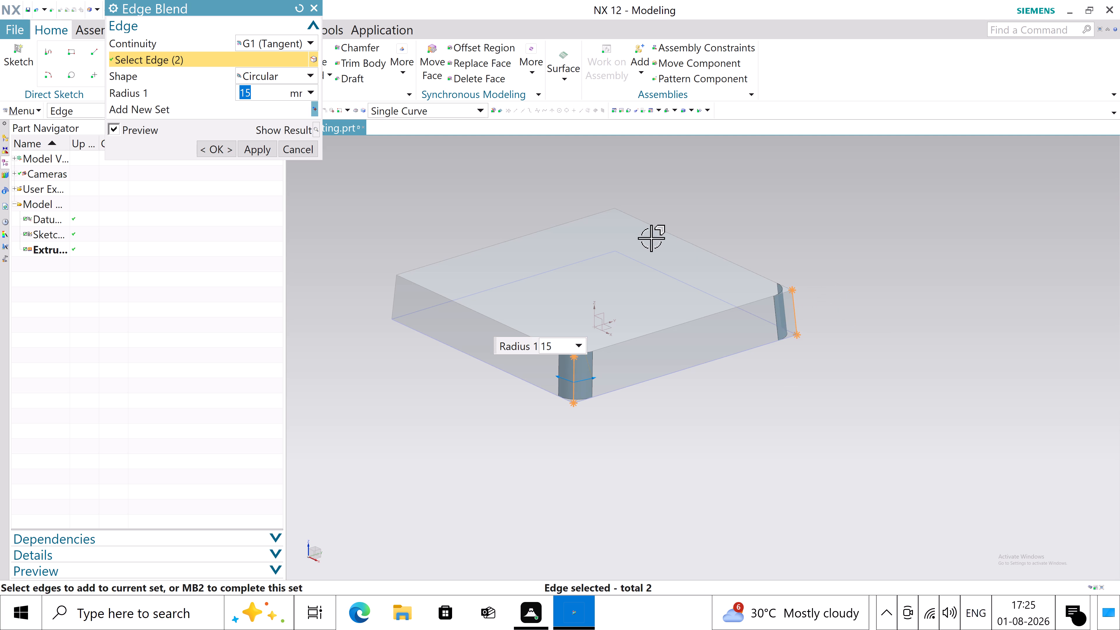
middle_click_drag(648, 212, 649, 241)
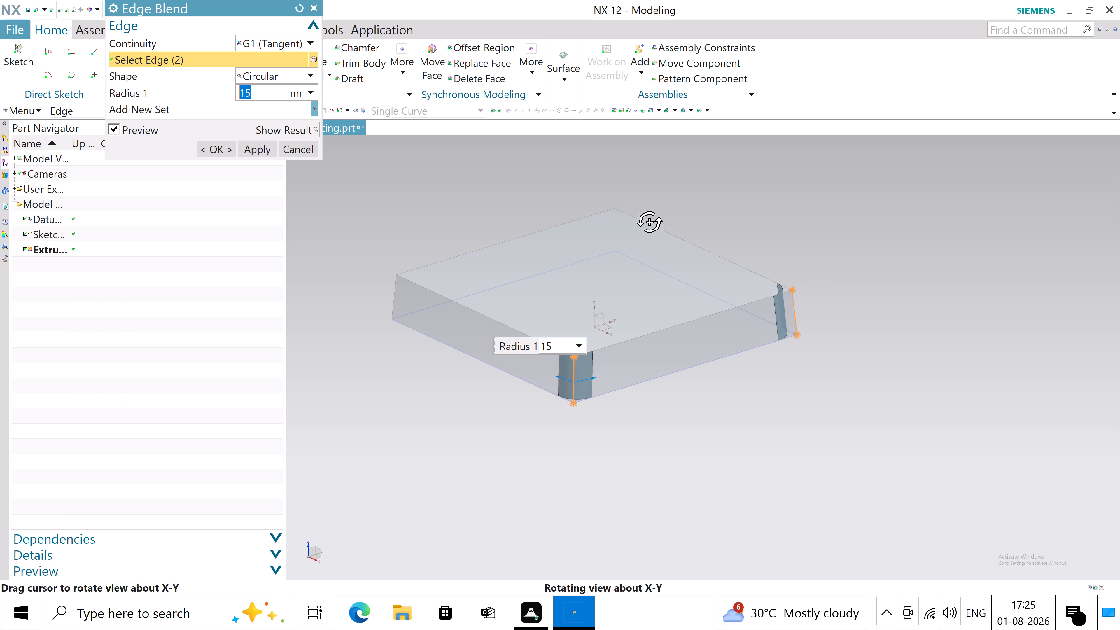
middle_click_drag(649, 241, 629, 310)
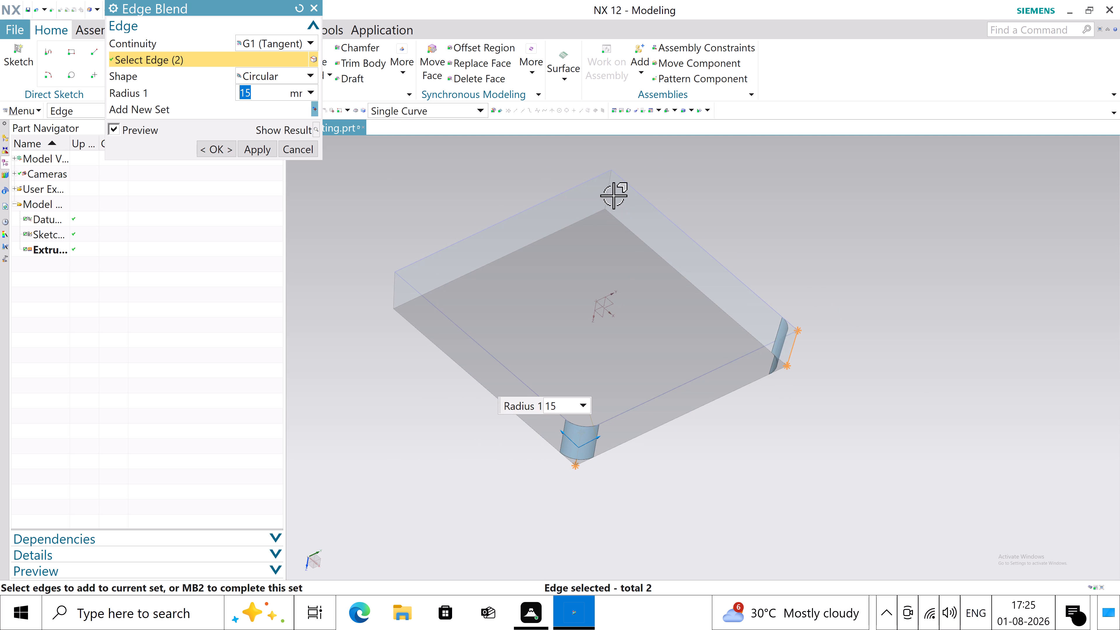
left_click(608, 190)
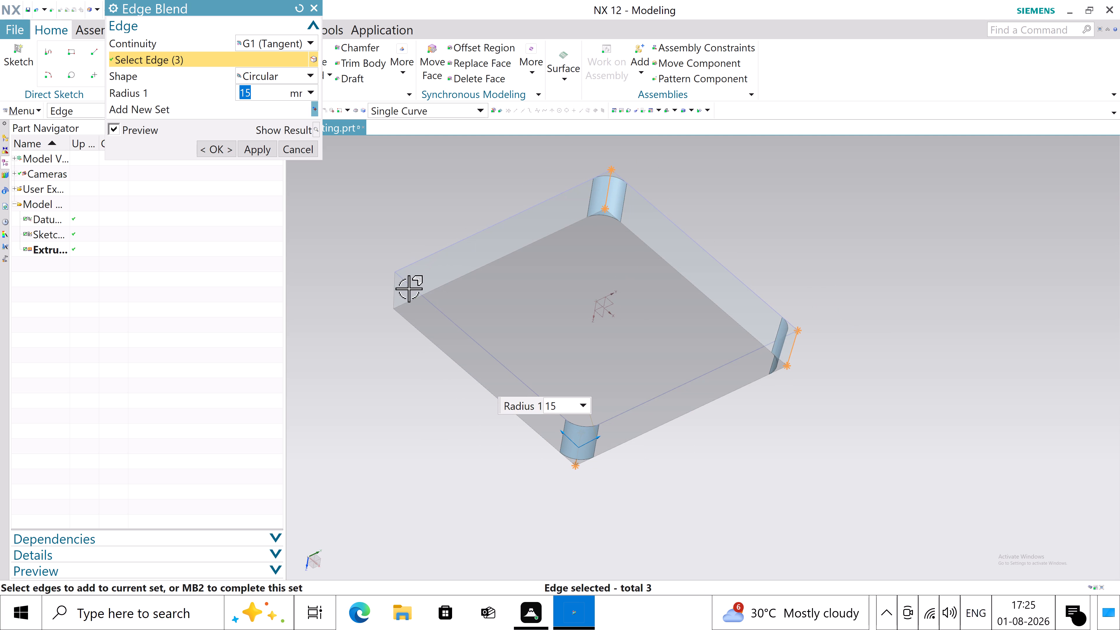
left_click(392, 293)
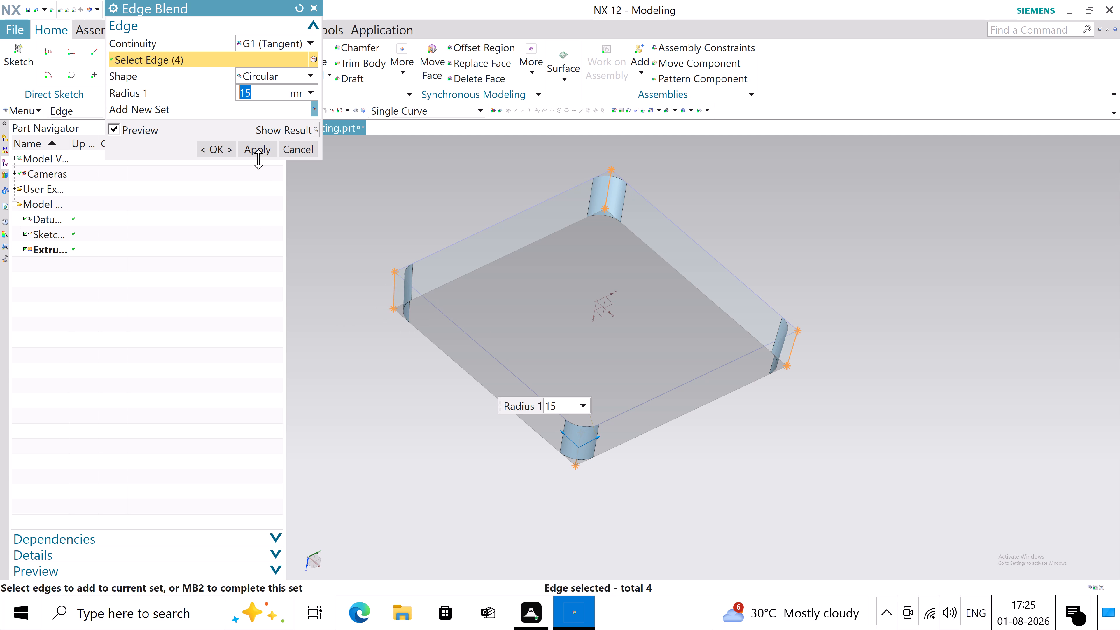
type("30")
key("Return")
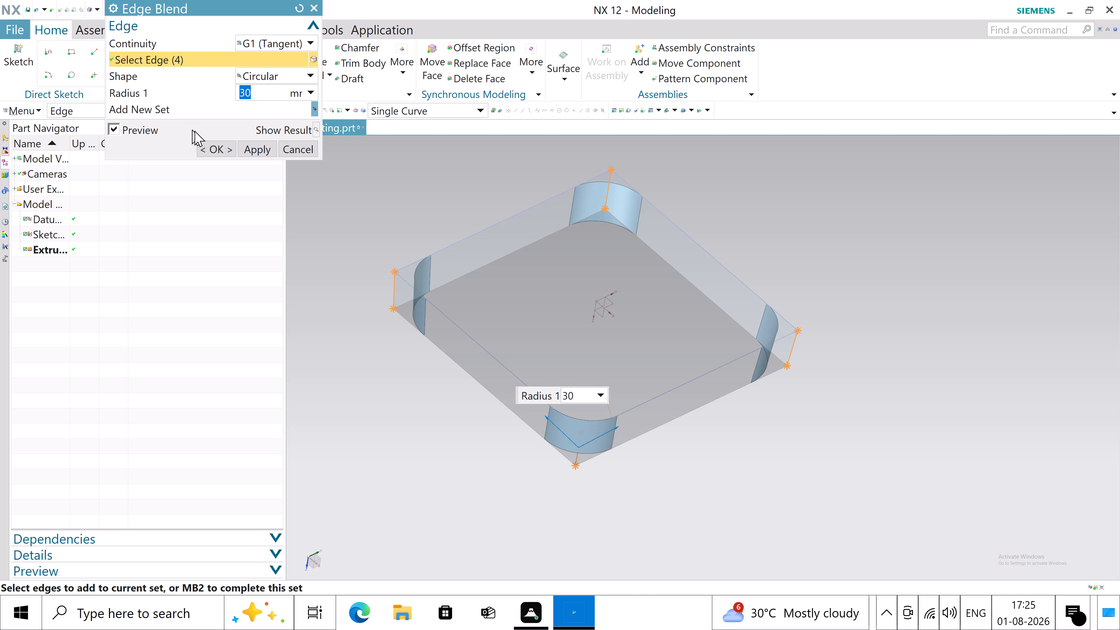
left_click(212, 149)
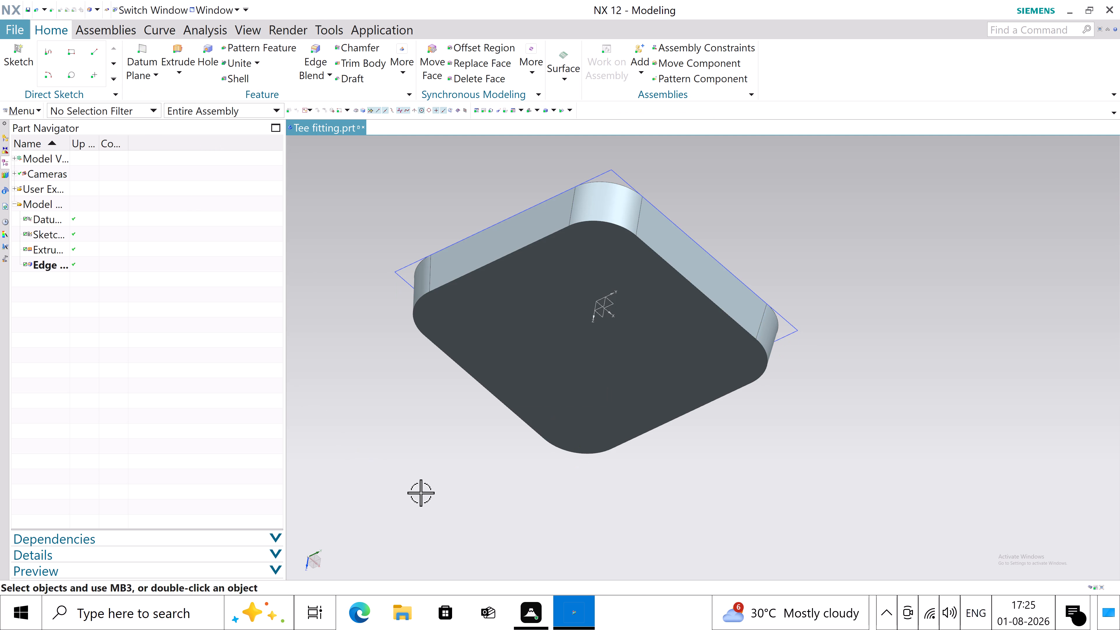
middle_click_drag(439, 487, 456, 385)
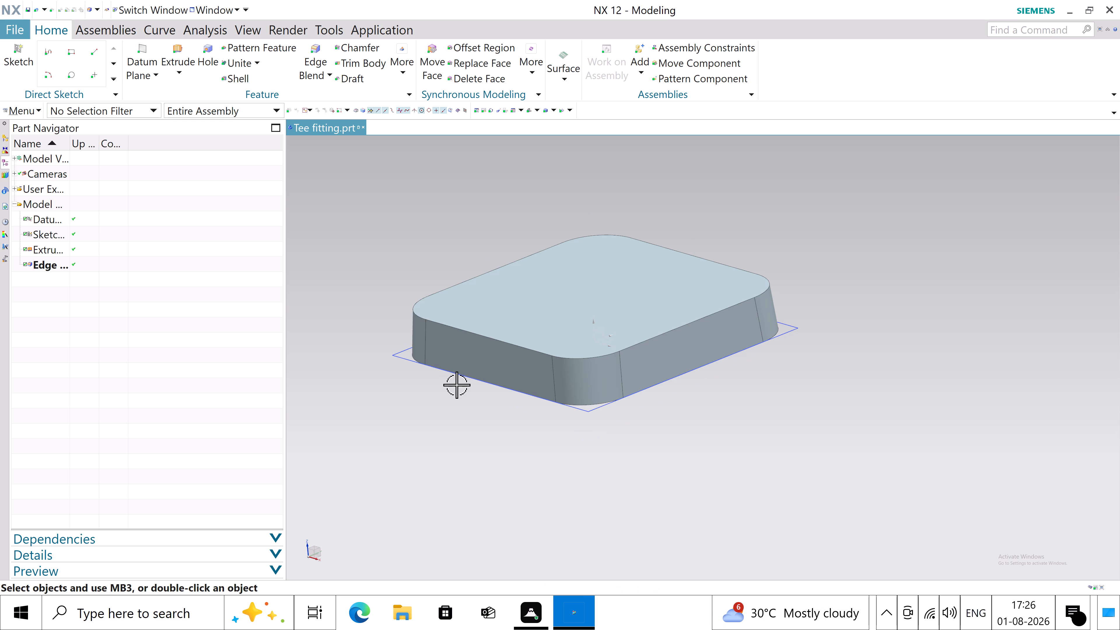
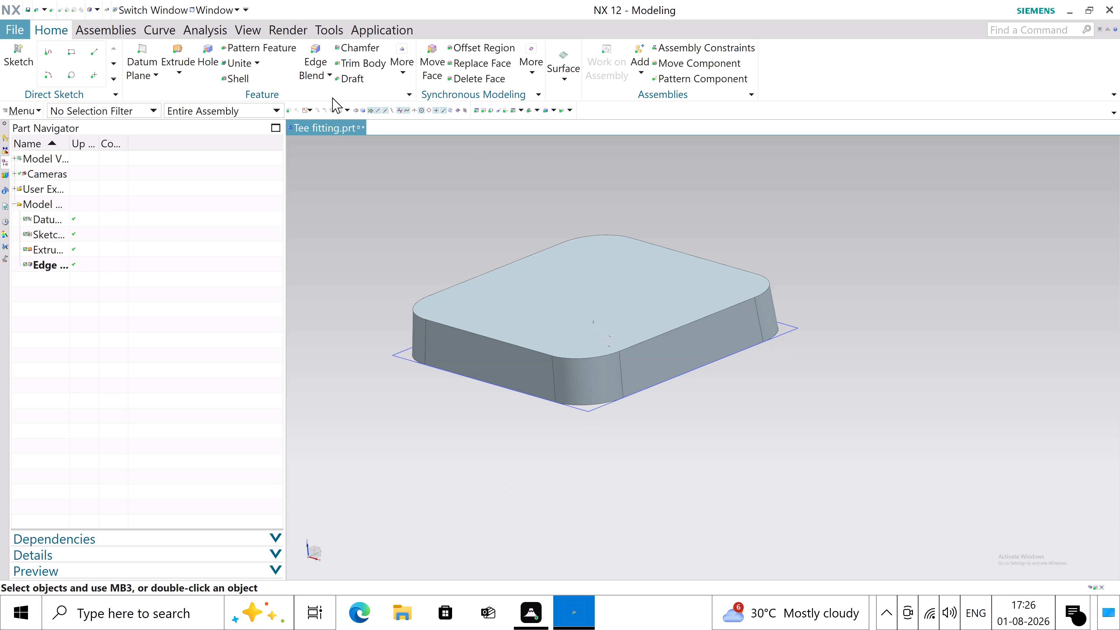
Create a sketch in the task environment on the top planar face of the base block and leave the Profile tool.
left_click(23, 111)
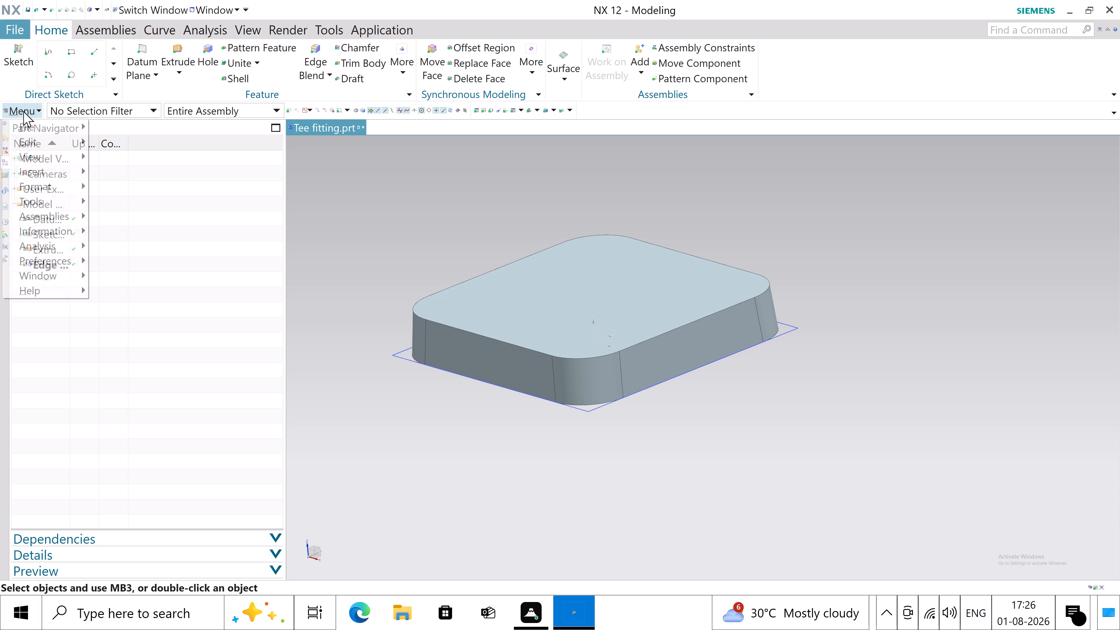
left_click(45, 172)
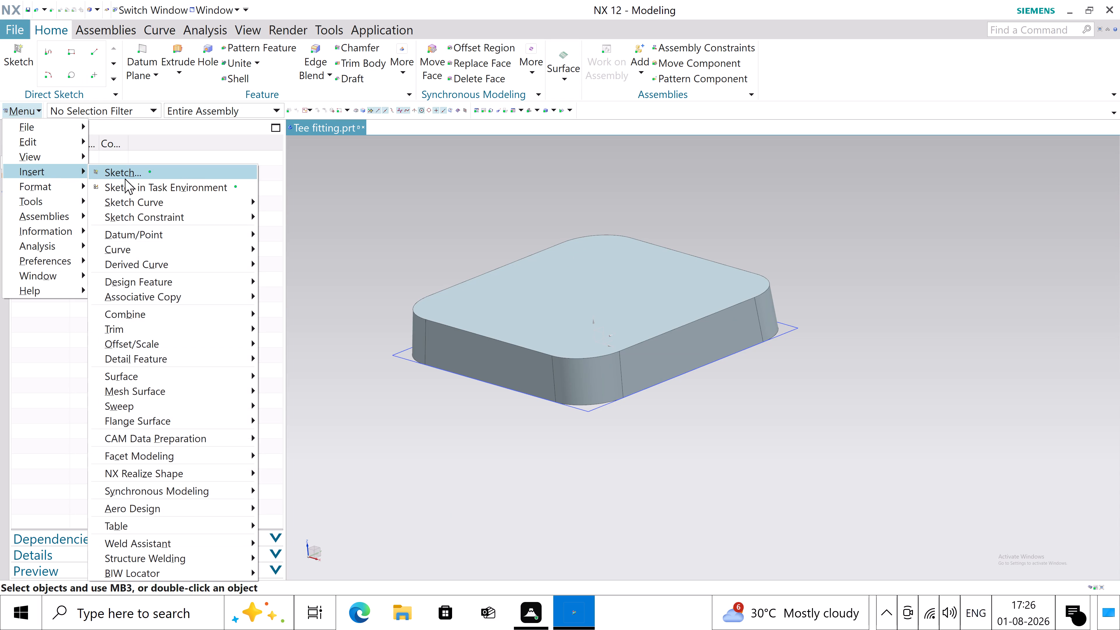
left_click(127, 191)
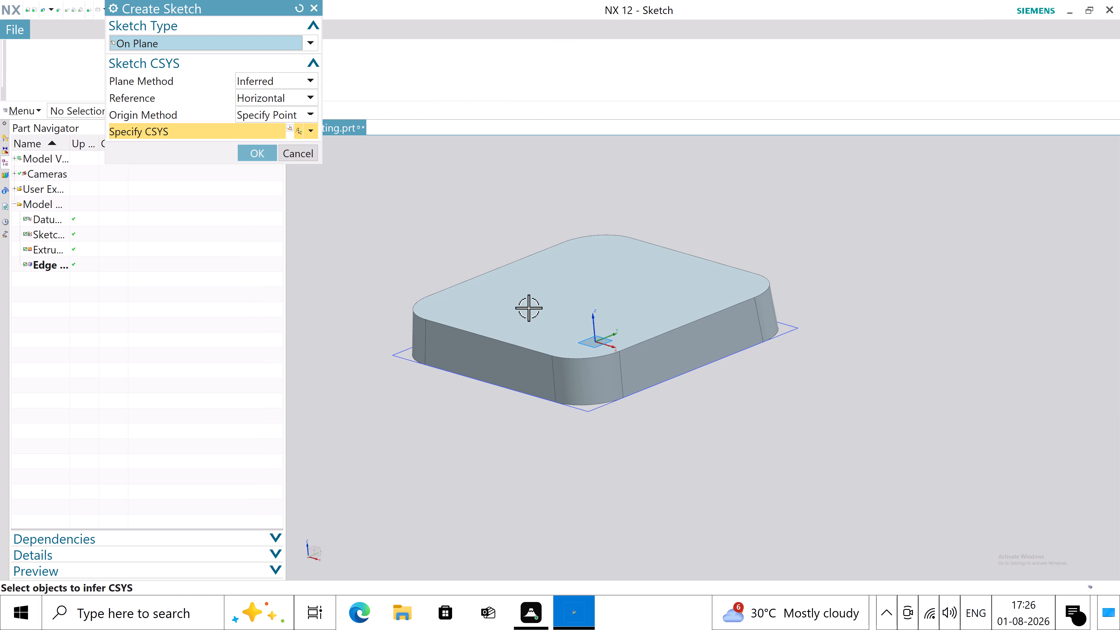
left_click(528, 308)
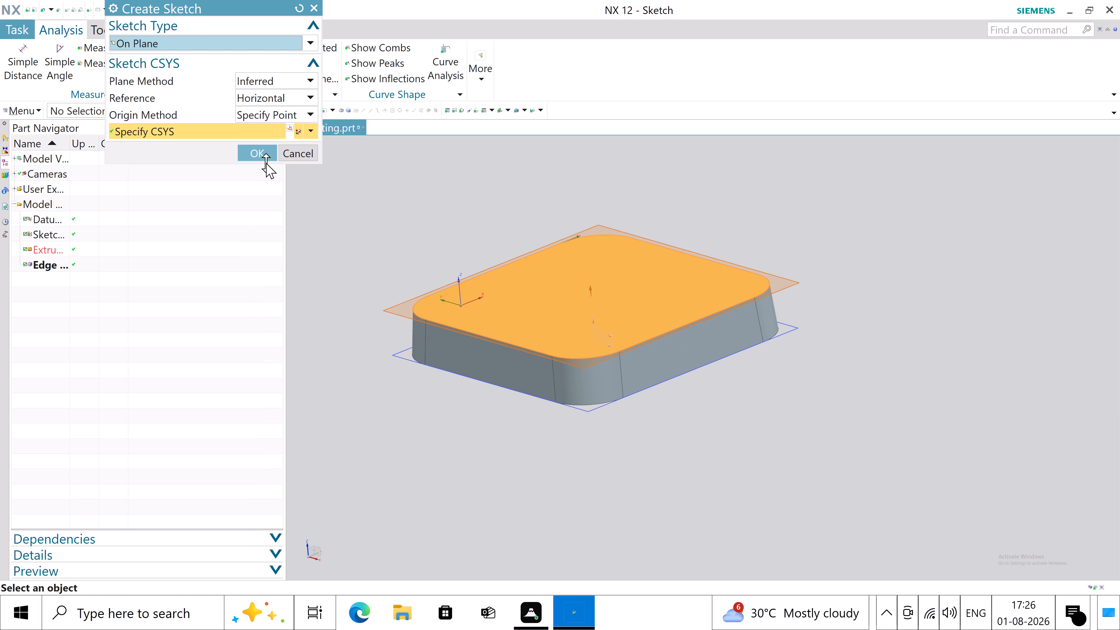
left_click(266, 154)
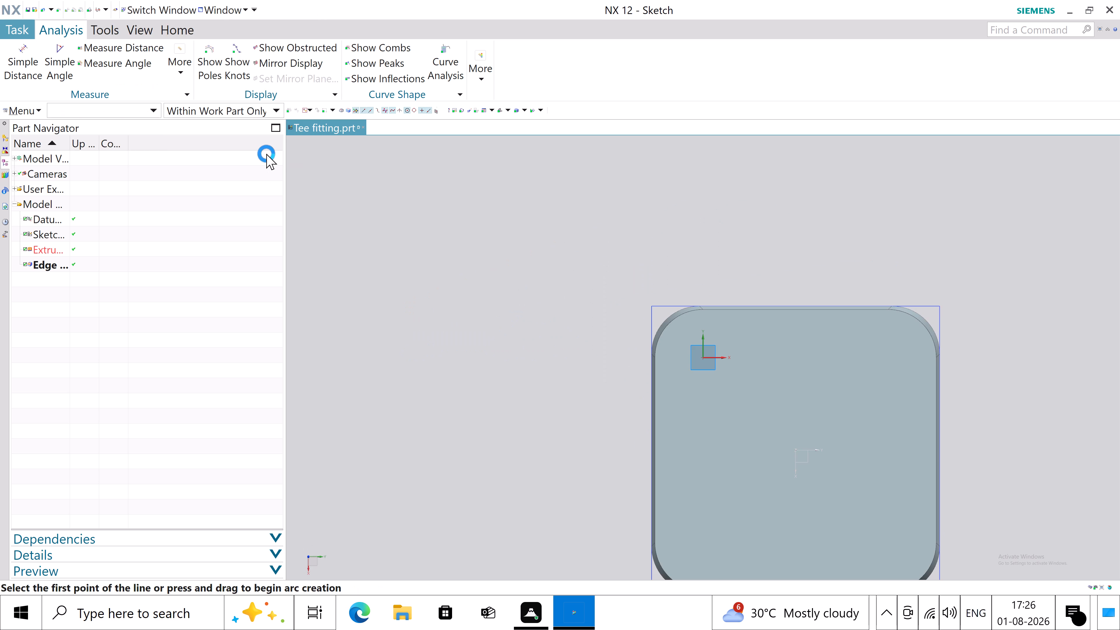
scroll(547, 289, "down", 6)
scroll(624, 306, "up", 4)
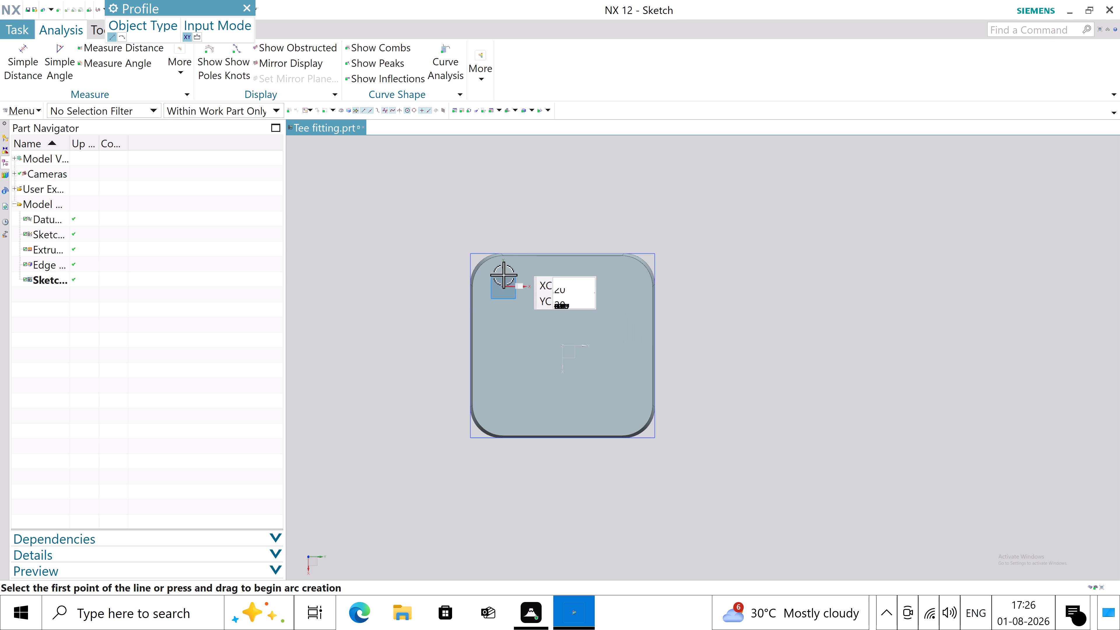
left_click(246, 13)
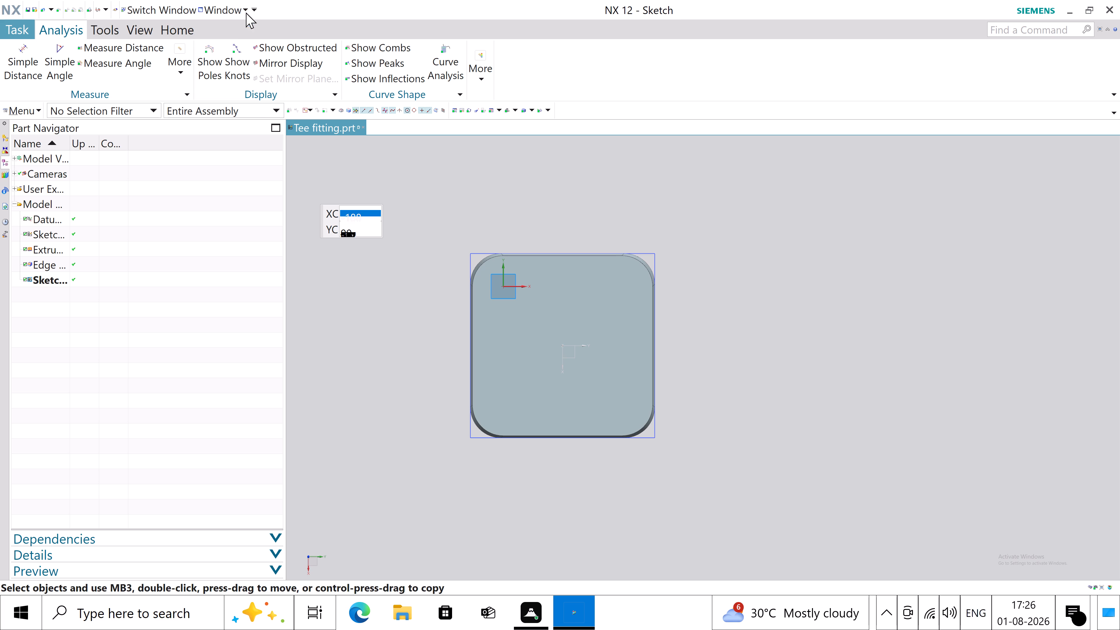
Draw a circle of 100 mm diameter centred approximately on the middle of the base's top face.
left_click(192, 34)
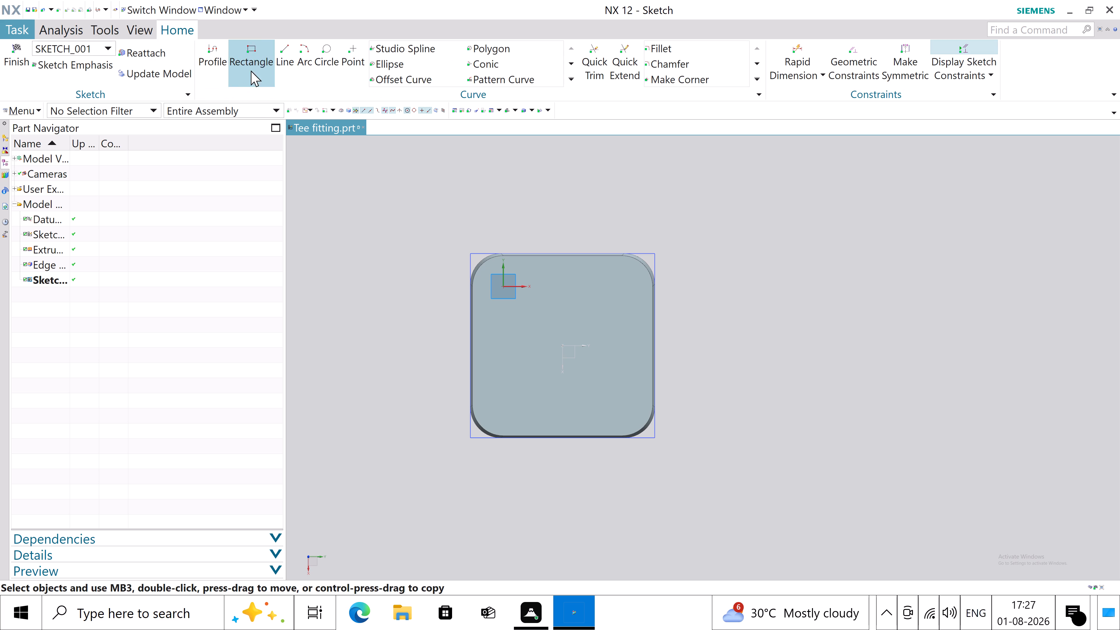
left_click(326, 53)
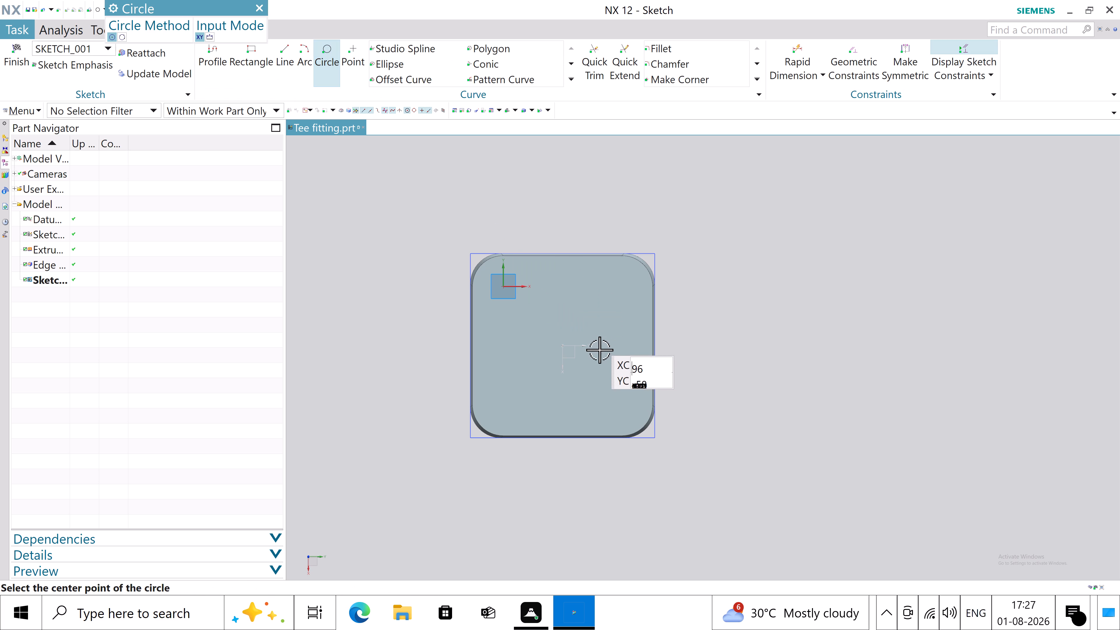
left_click(563, 346)
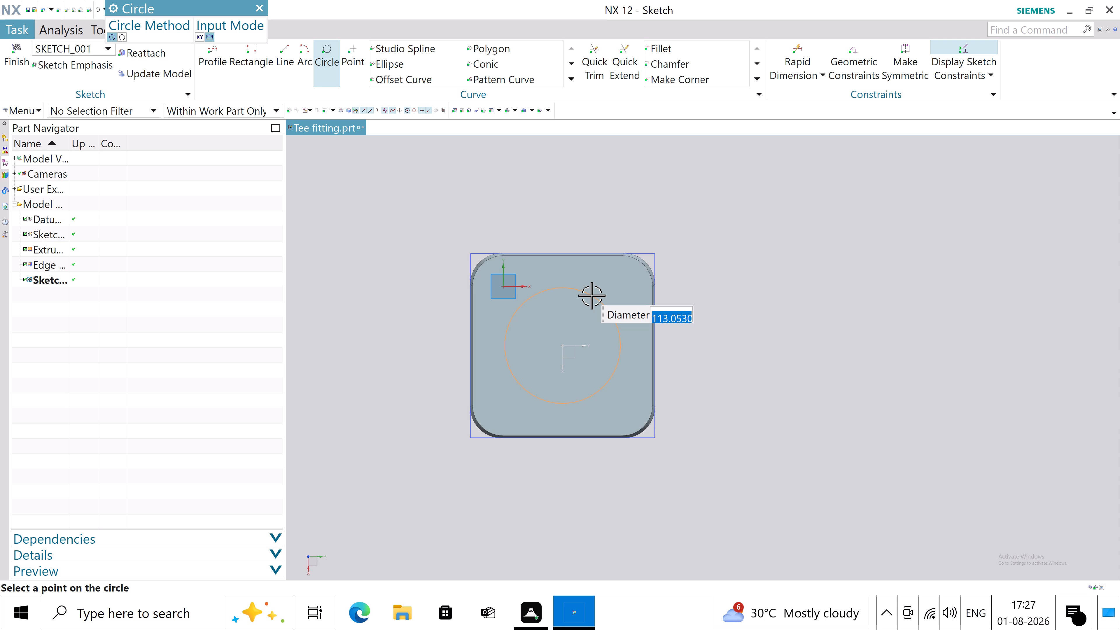
type("100")
key("Return")
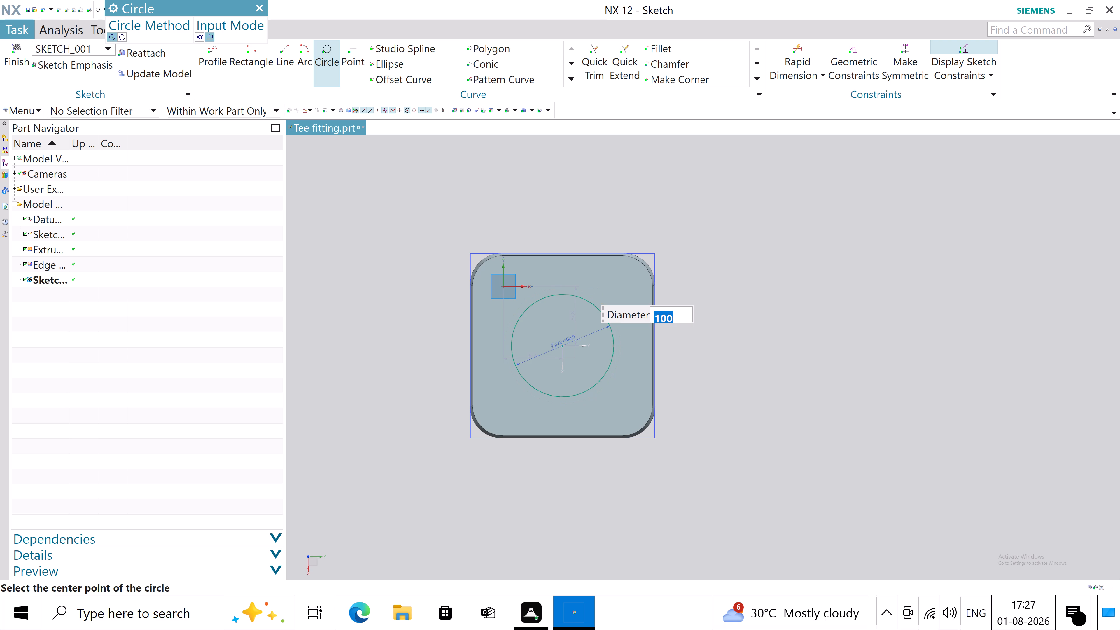
scroll(569, 345, "up", 4)
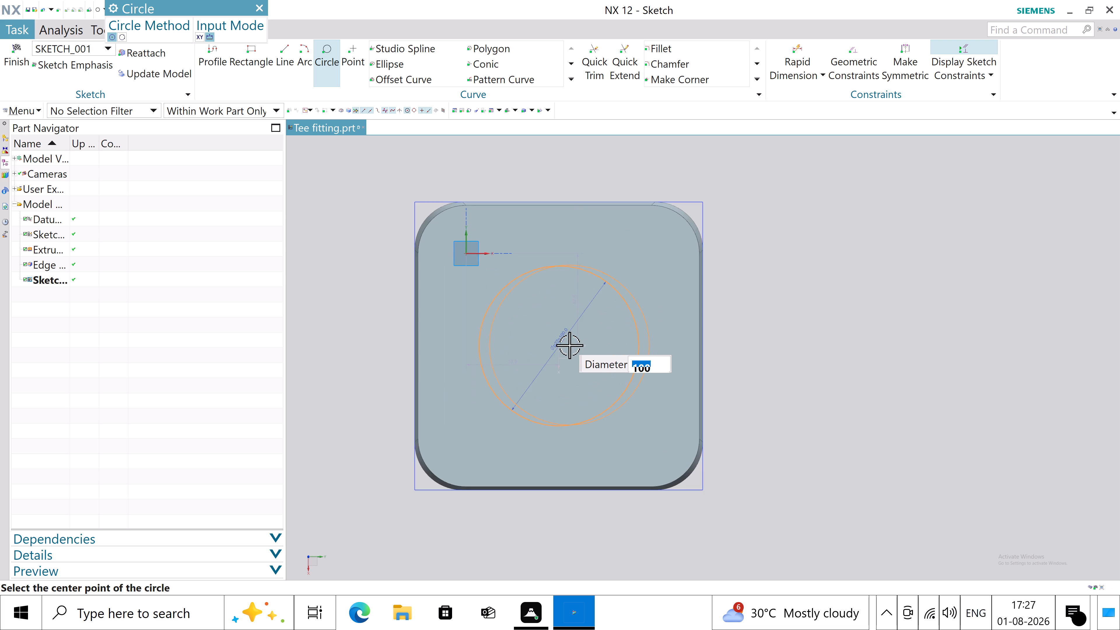
scroll(569, 345, "up", 5)
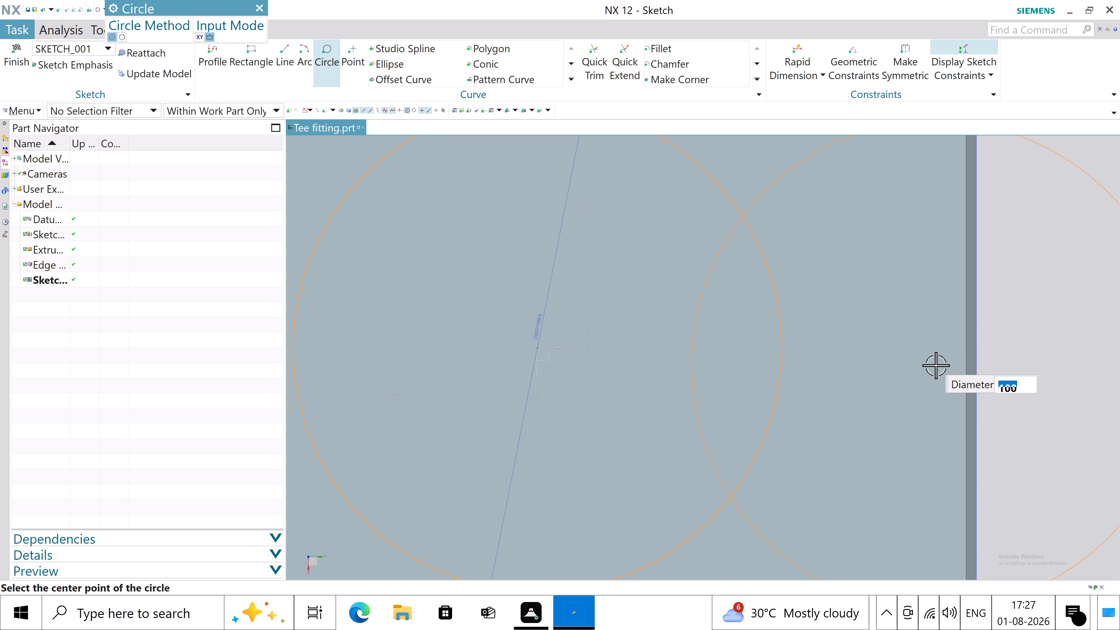
scroll(936, 365, "down", 1)
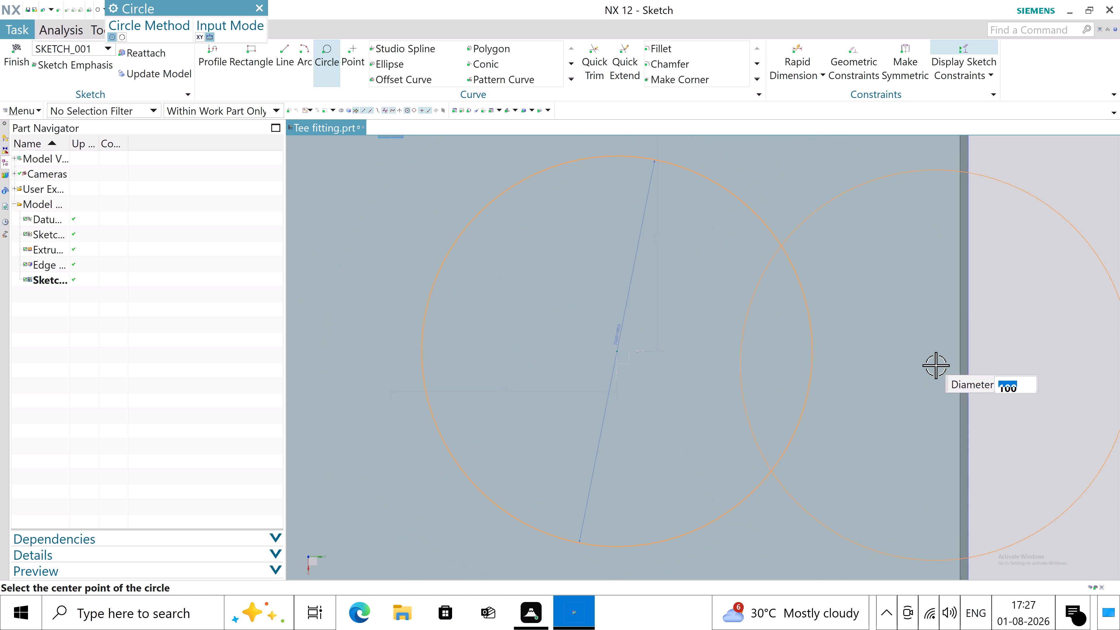
scroll(936, 365, "down", 2)
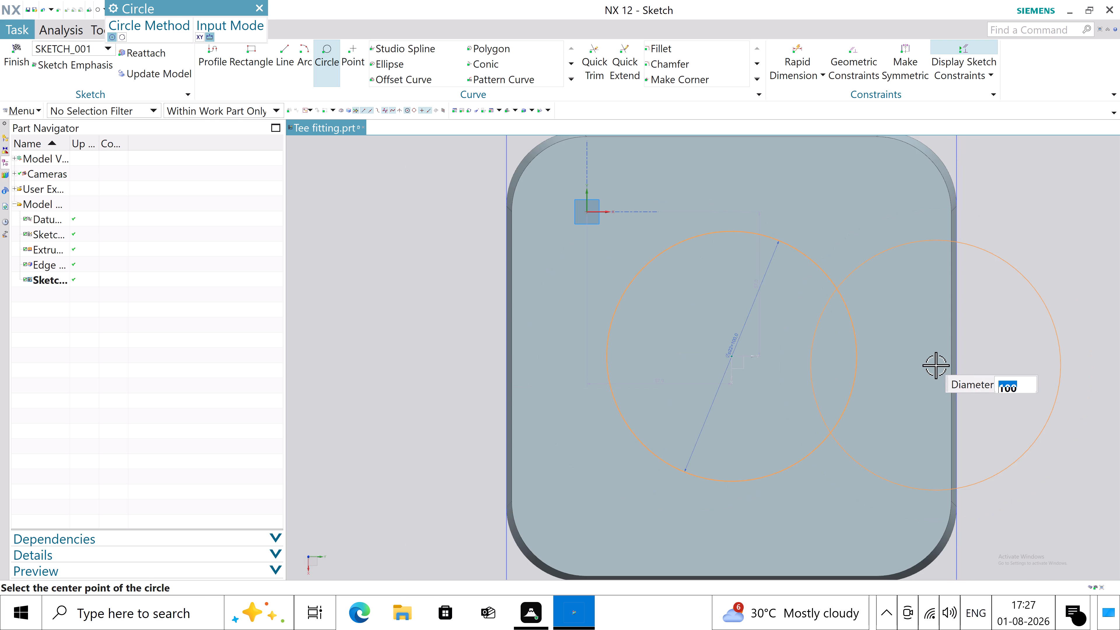
key("Escape")
key("Escape")
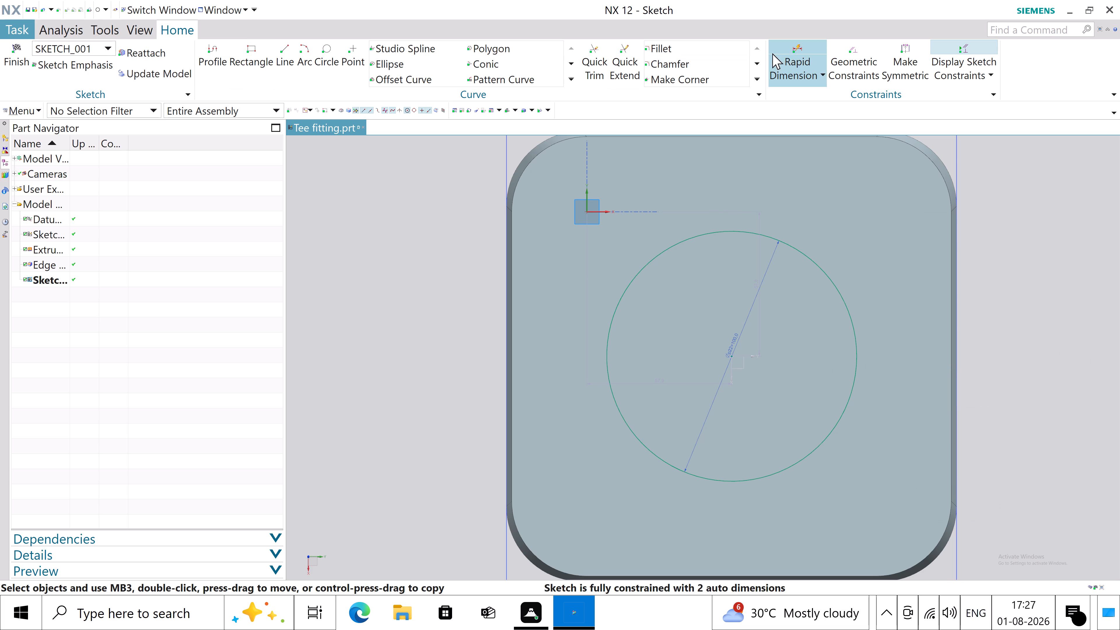
Dimension the circle's centre horizontally from the right-hand line of the base square and set the distance to 90 mm.
left_click(786, 57)
left_click(806, 90)
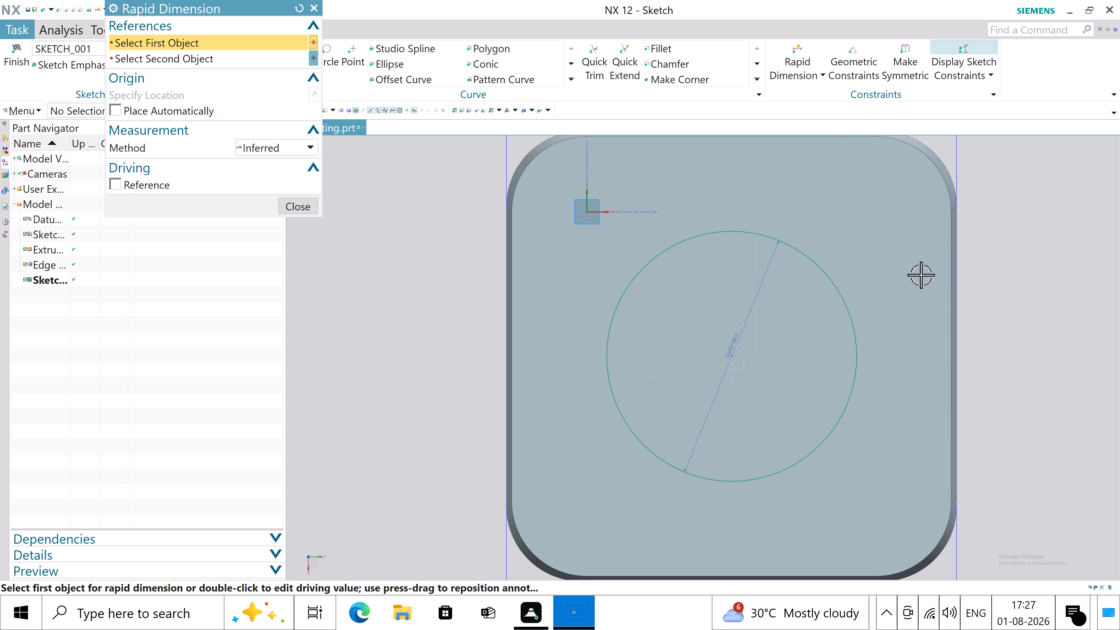
left_click(959, 332)
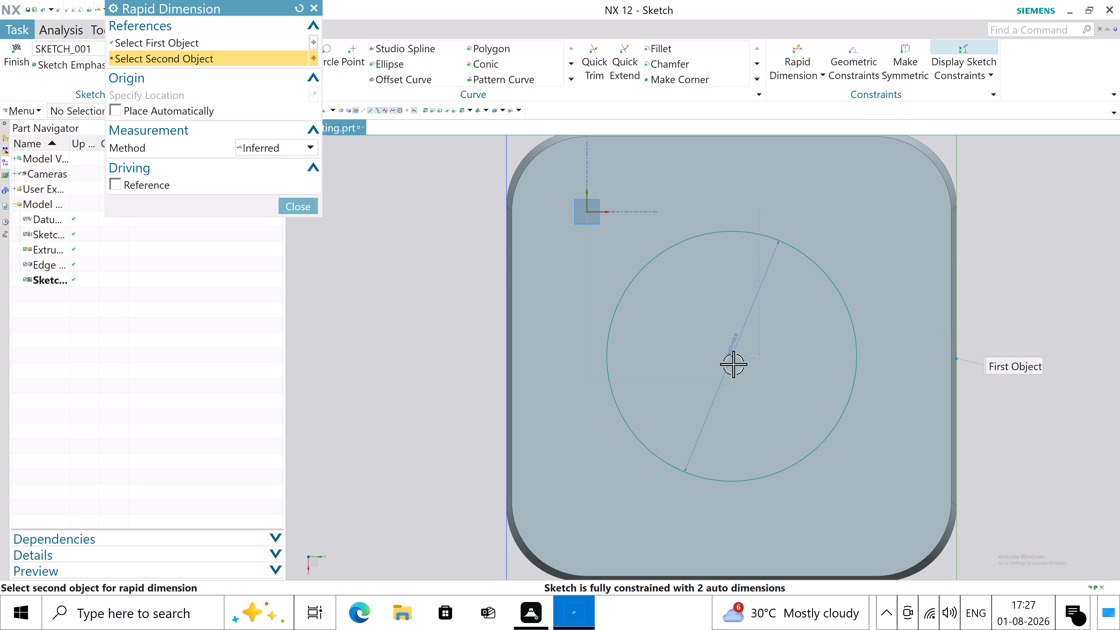
left_click(732, 355)
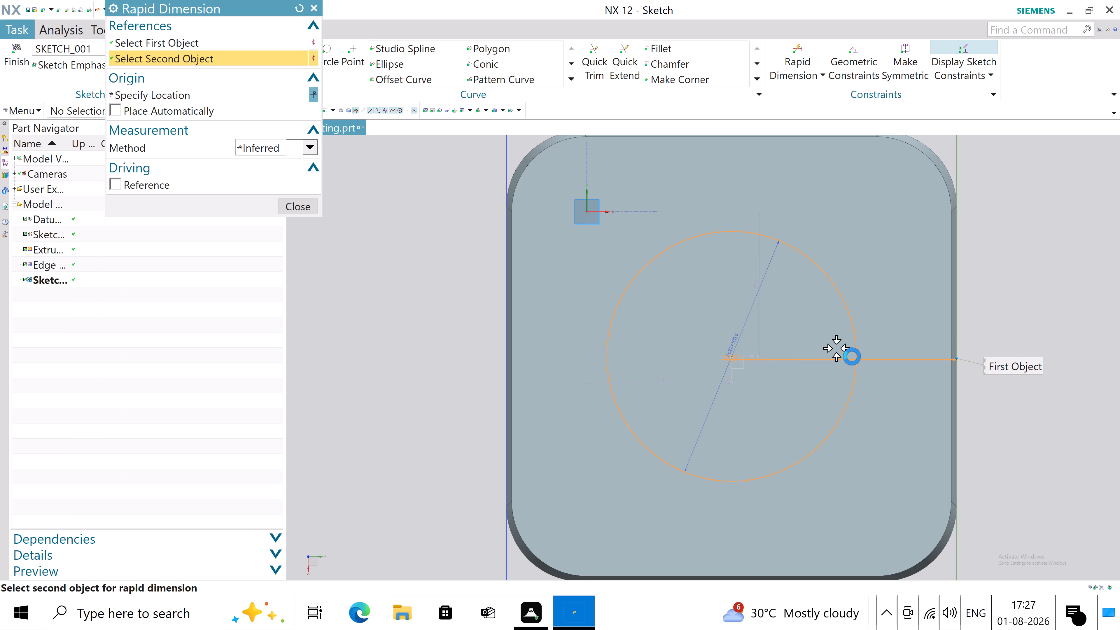
left_click(862, 497)
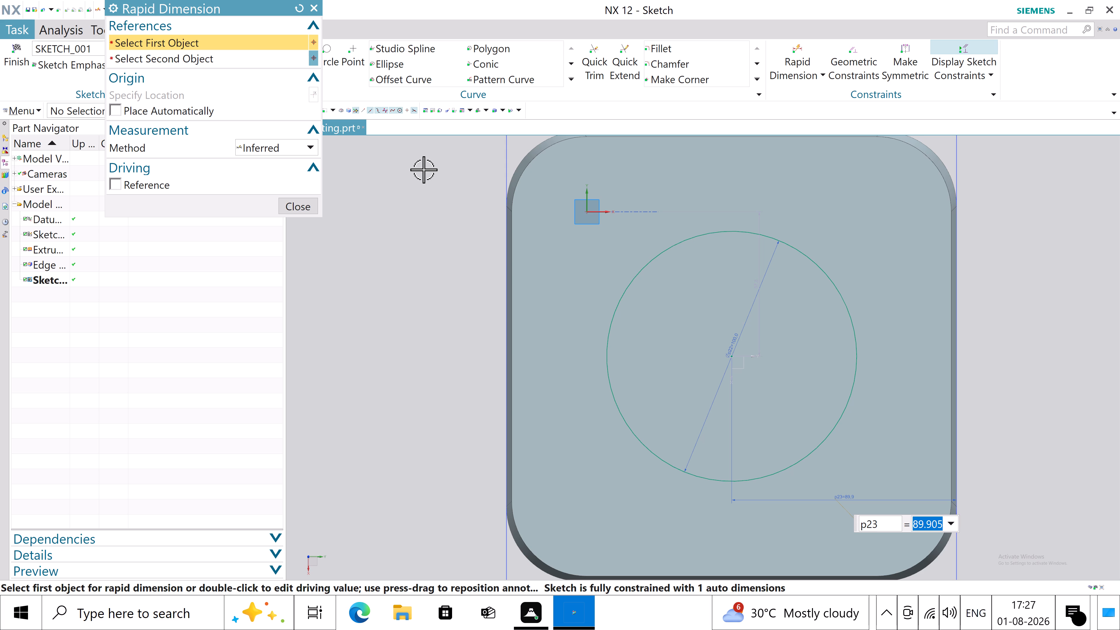
type("90")
key("Return")
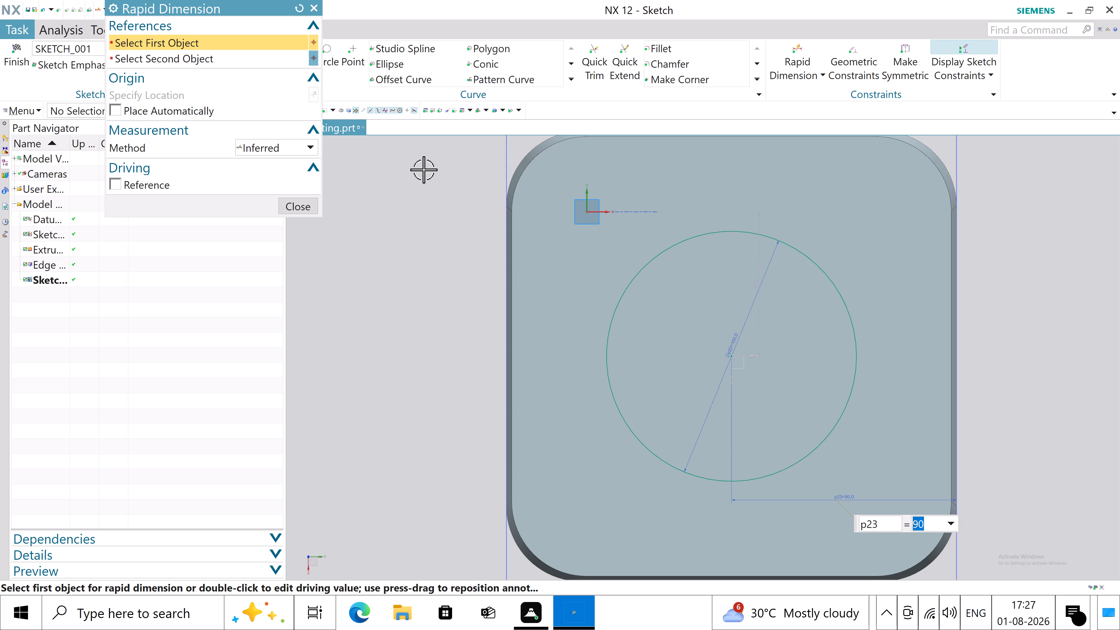
left_click(305, 204)
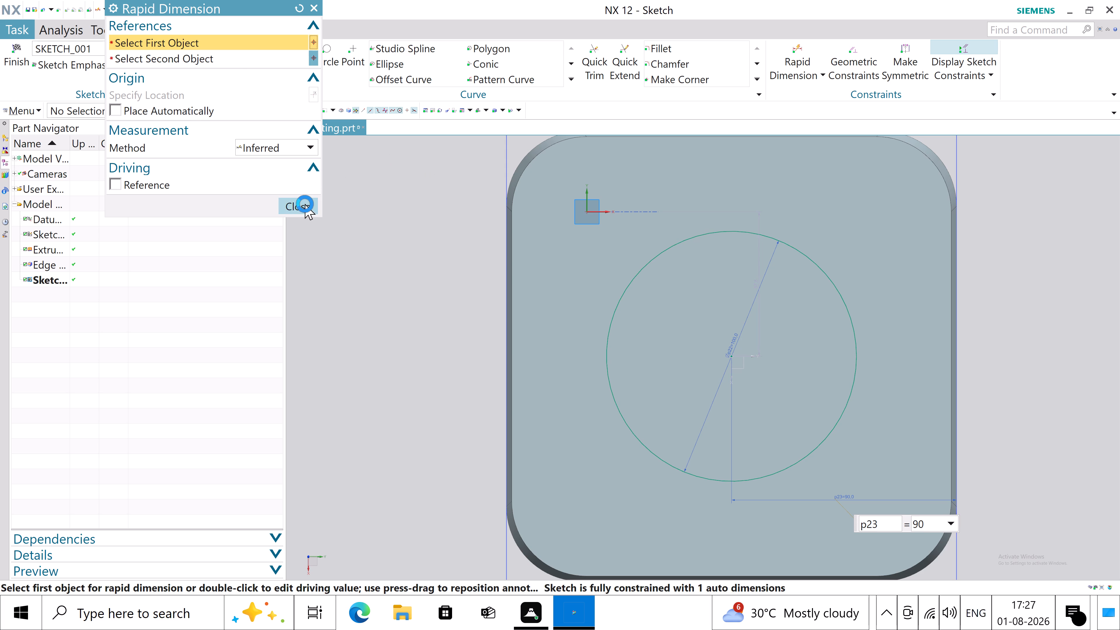
Dimension the circle's centre vertically from the lower line of the base square and set the distance to 90 mm.
scroll(572, 338, "down", 1)
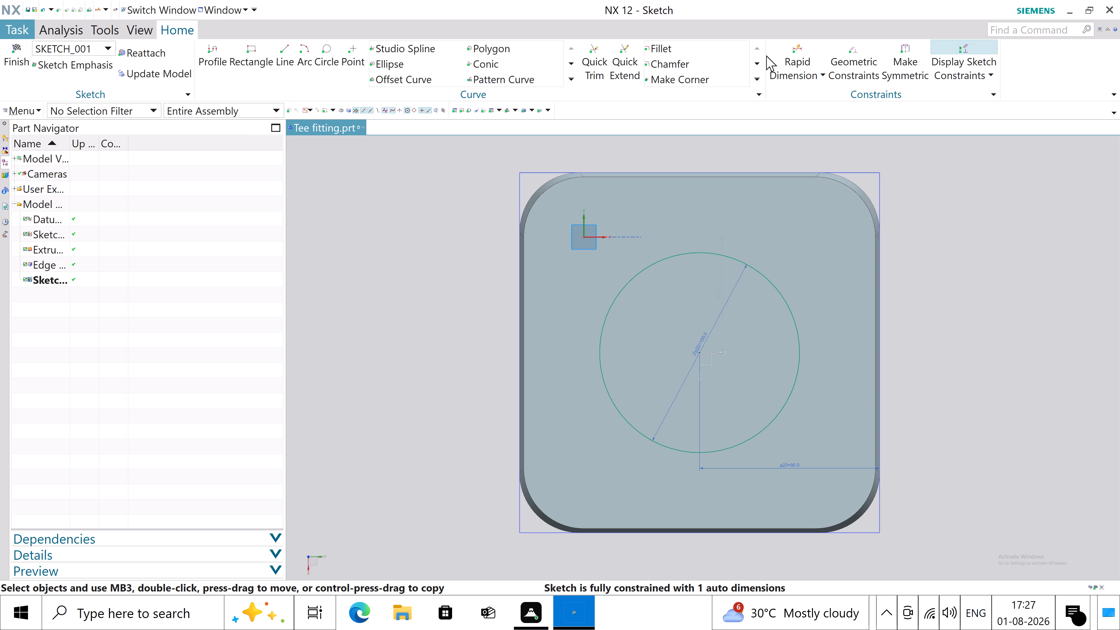
left_click(789, 74)
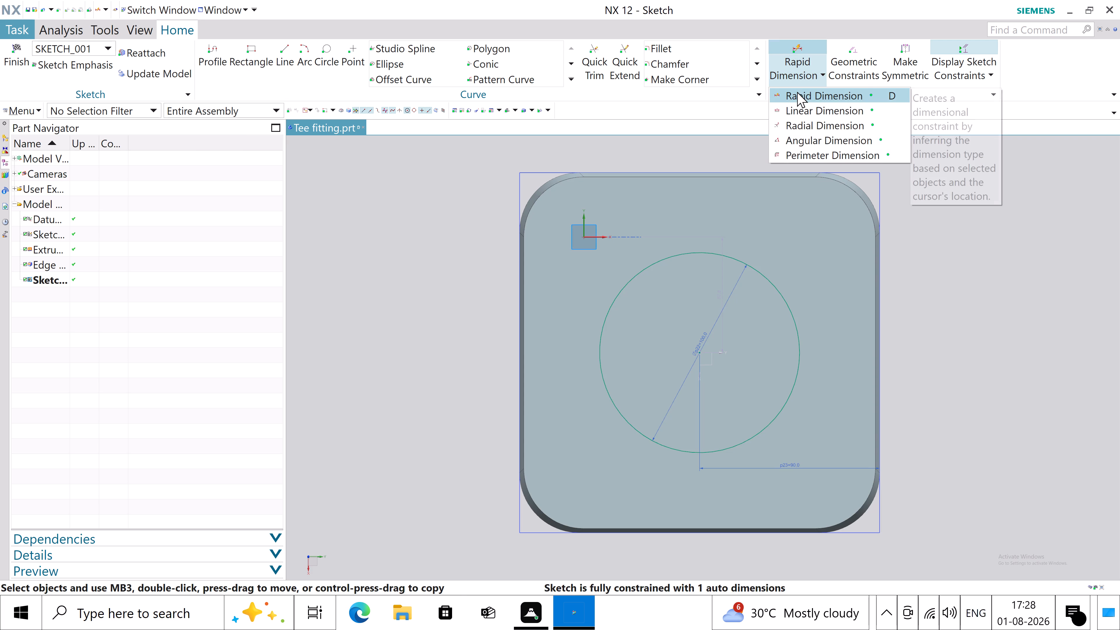
left_click(797, 92)
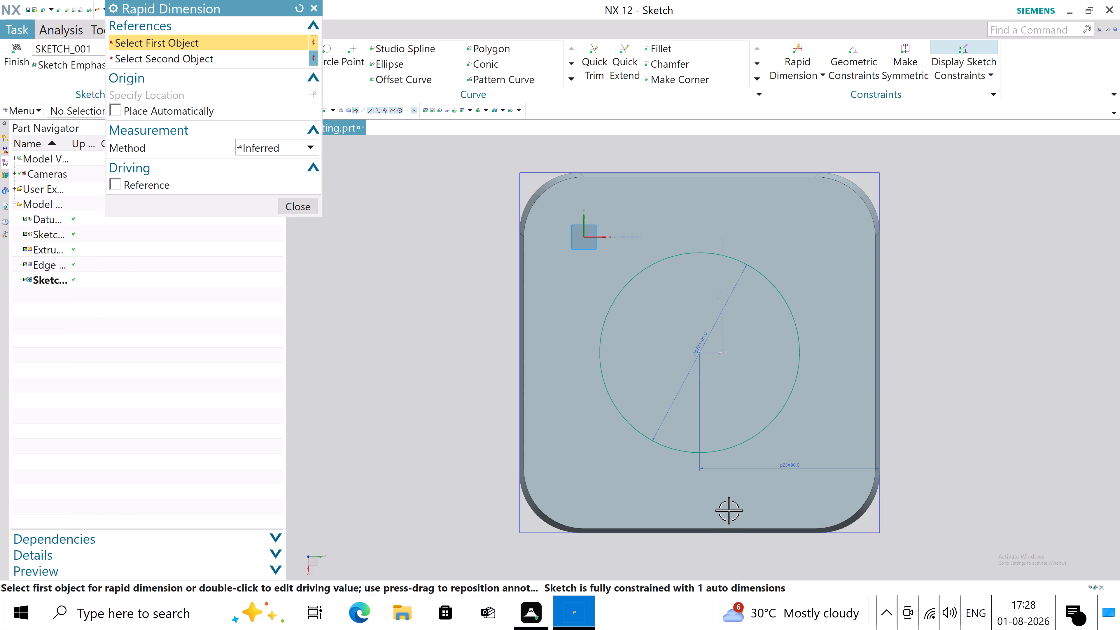
left_click(734, 534)
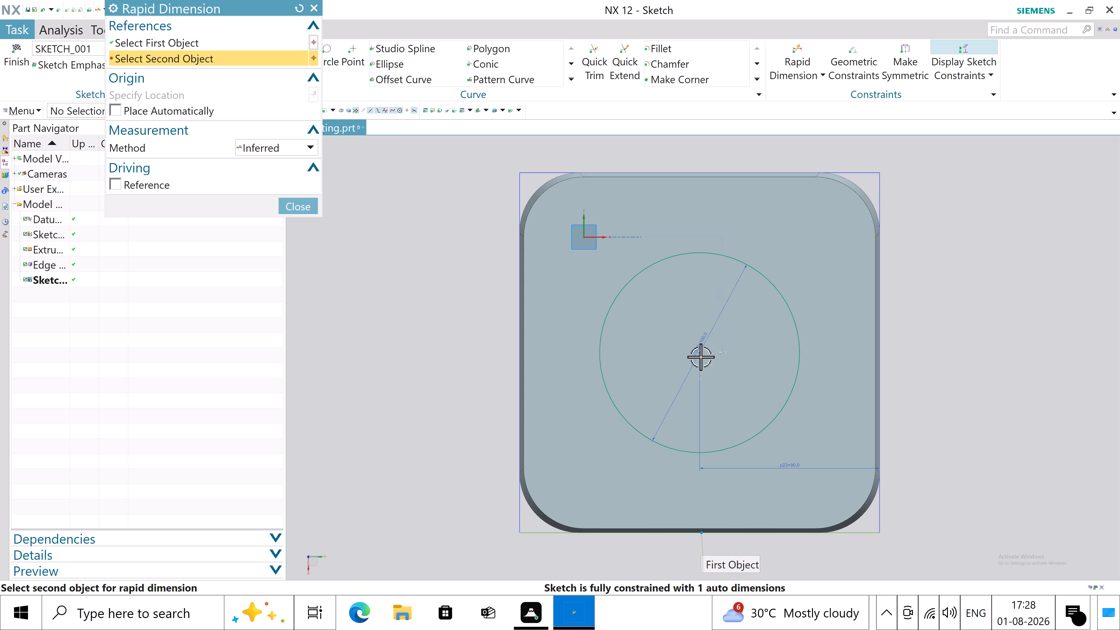
left_click(698, 354)
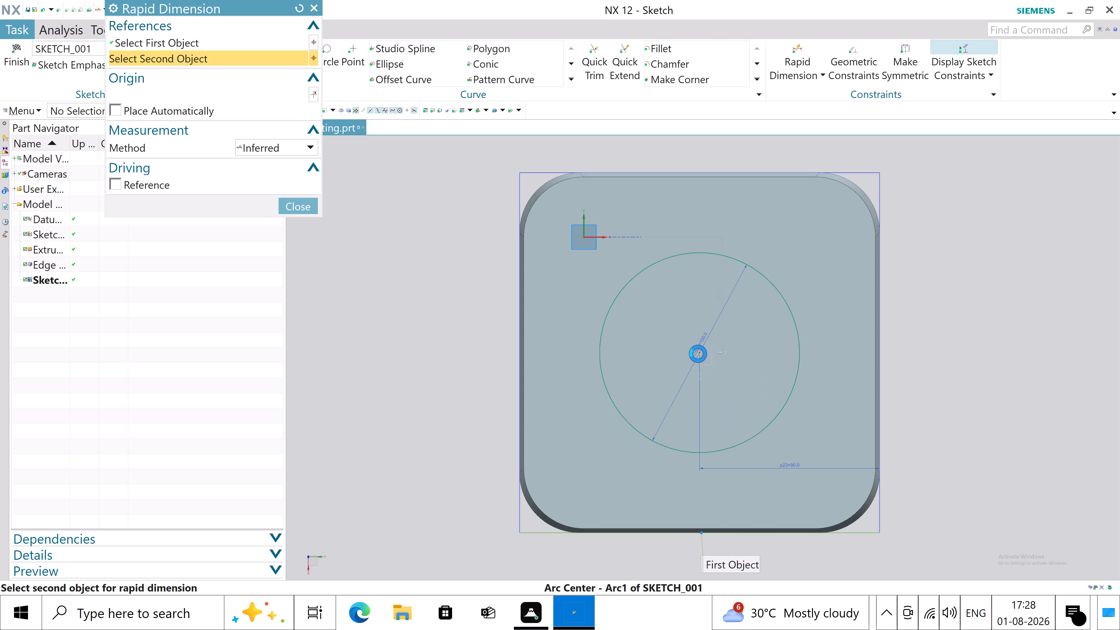
left_click(463, 400)
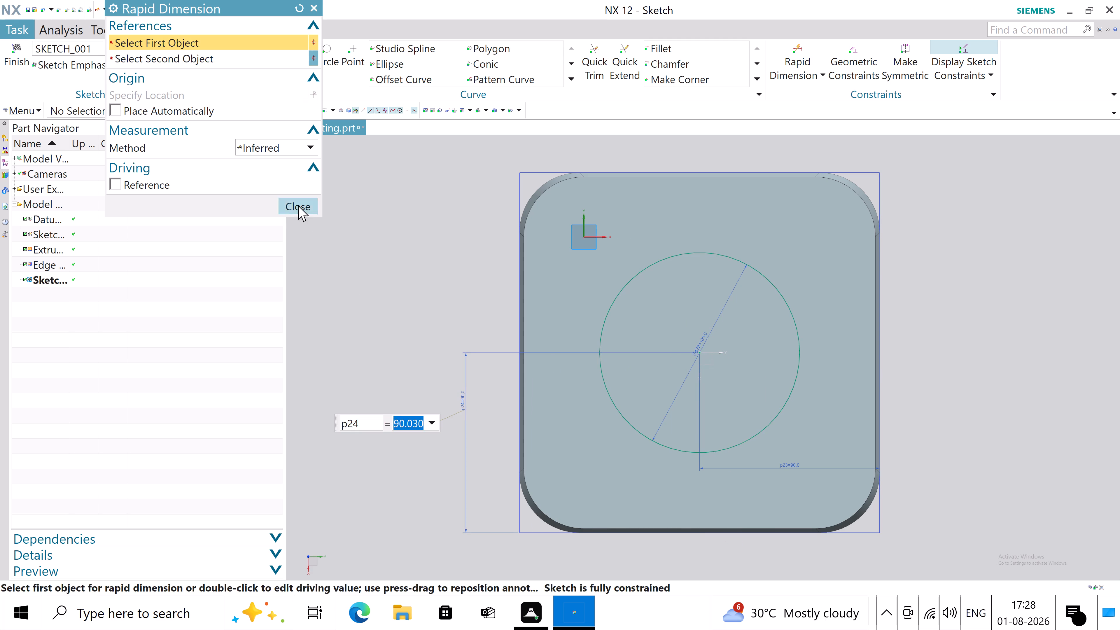
type("90")
key("Return")
left_click(306, 208)
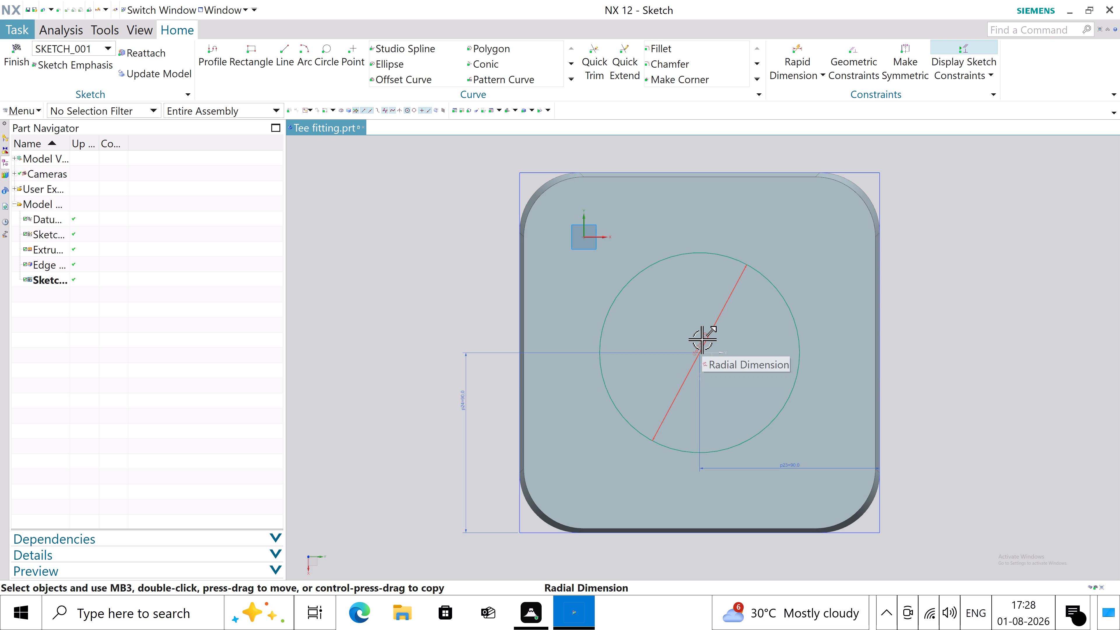
Move the circle's diameter dimension outside the base outline and finish the sketch.
left_click_drag(702, 339, 931, 286)
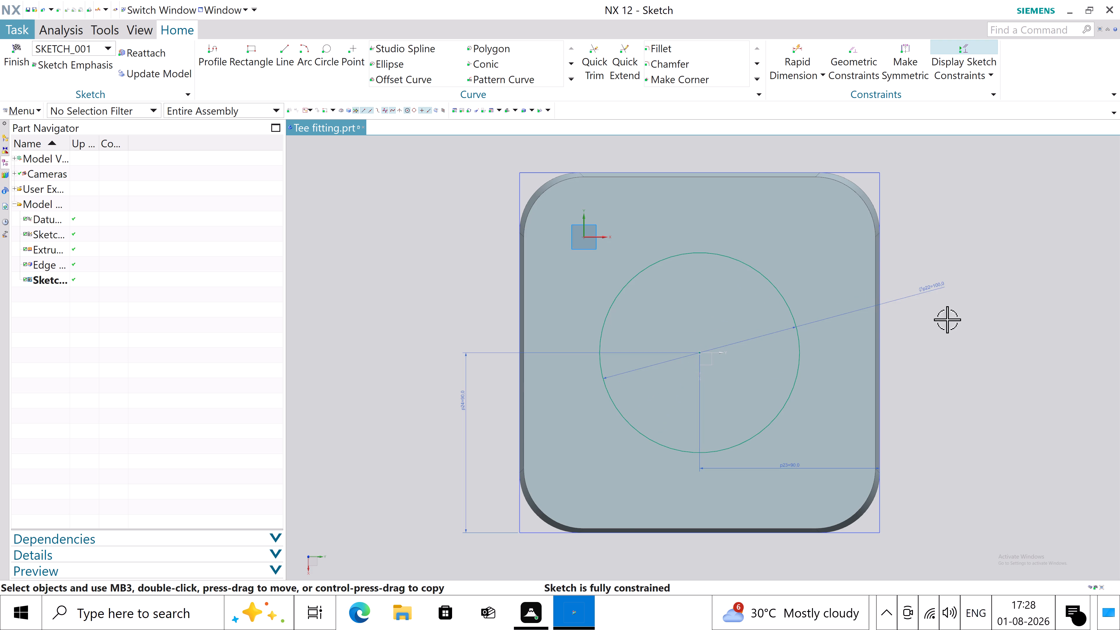
scroll(942, 300, "up", 4)
scroll(942, 300, "down", 3)
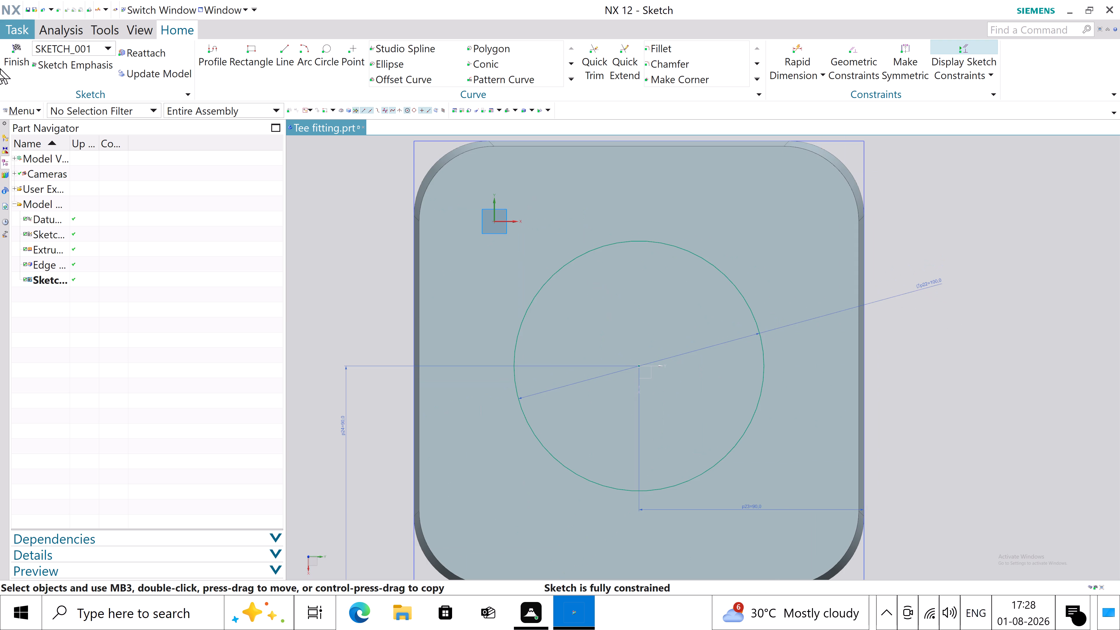
left_click(22, 47)
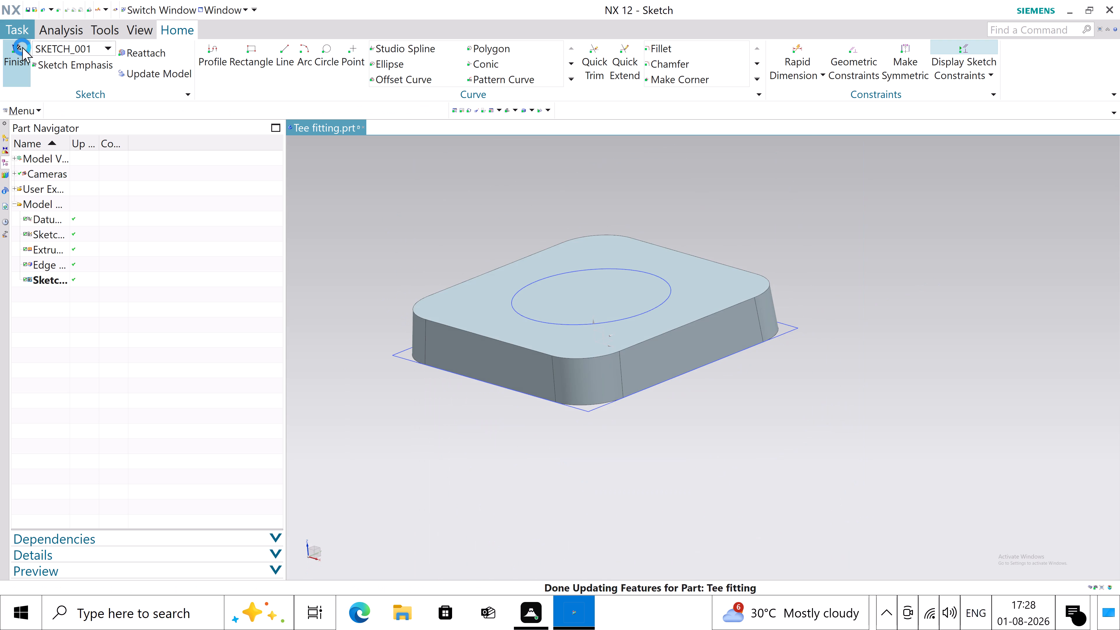
Extrude the 100 mm circle on the base's top face upward by 100 mm, leaving the Boolean on Inferred.
left_click(166, 80)
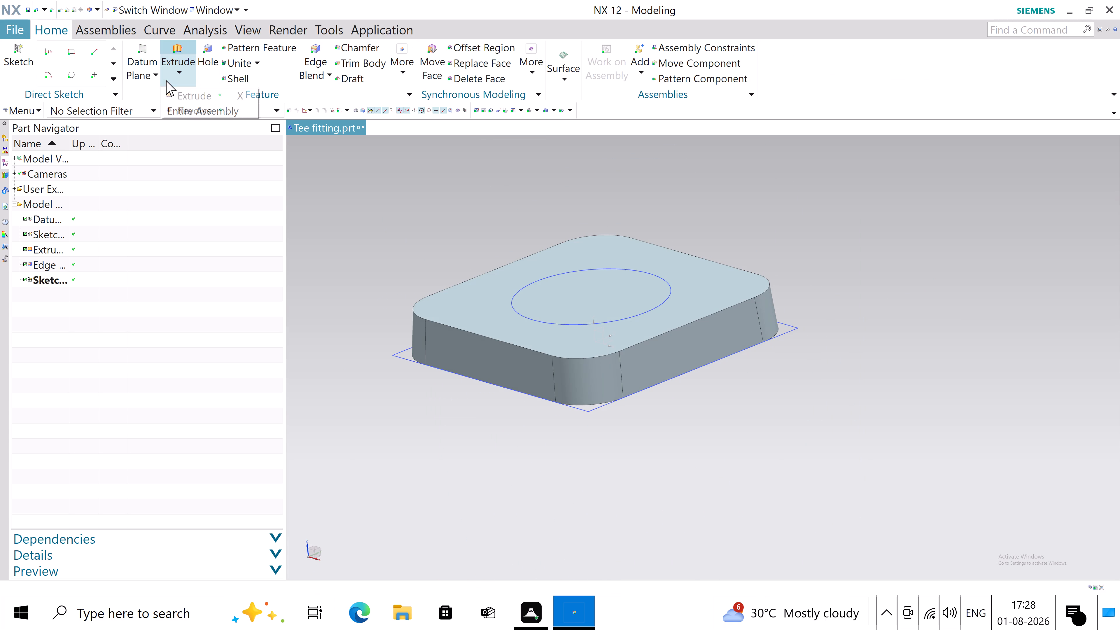
left_click(186, 94)
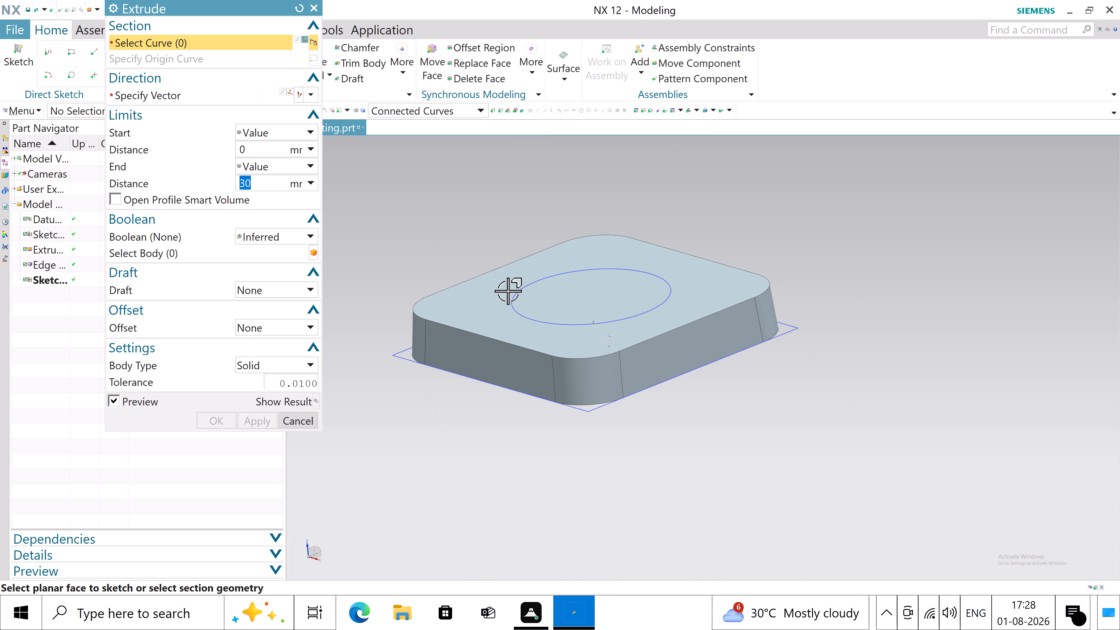
left_click(515, 295)
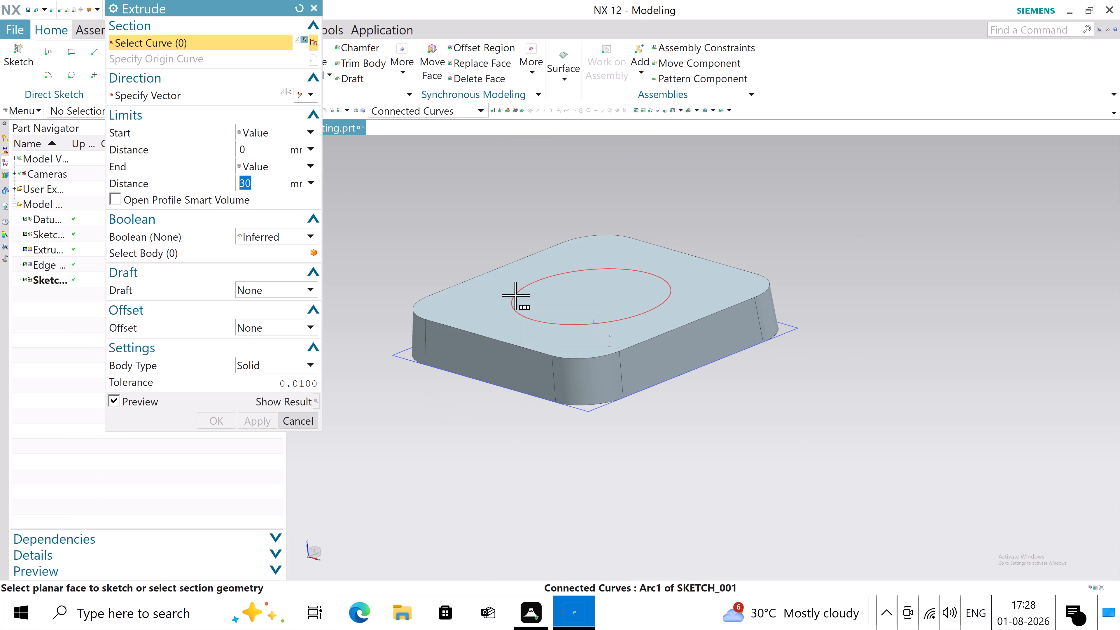
left_click(545, 312)
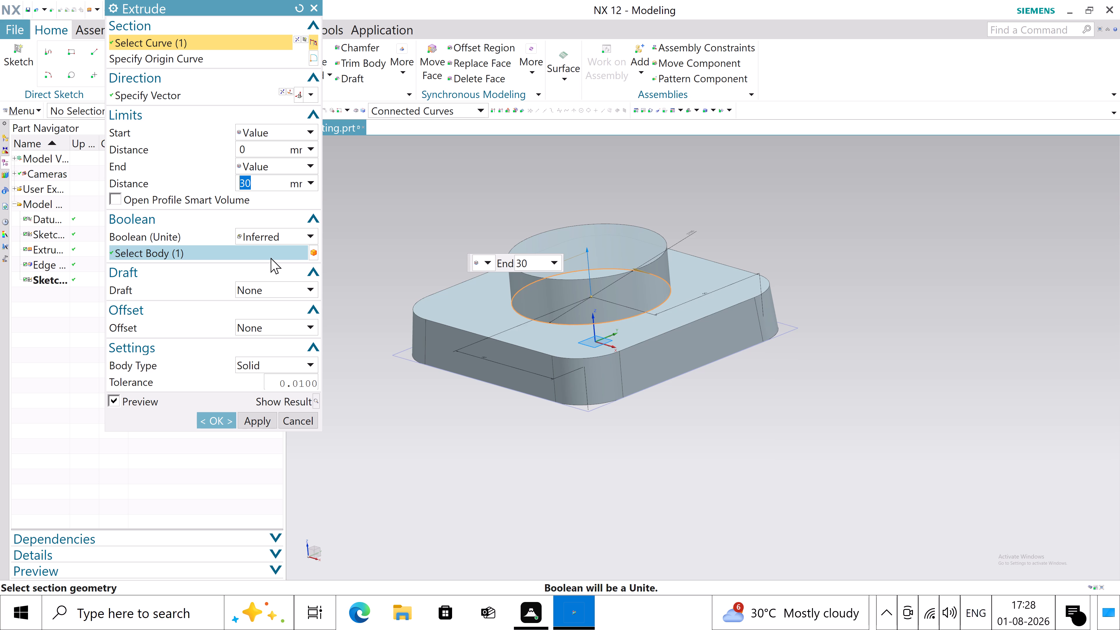
type("100")
key("Return")
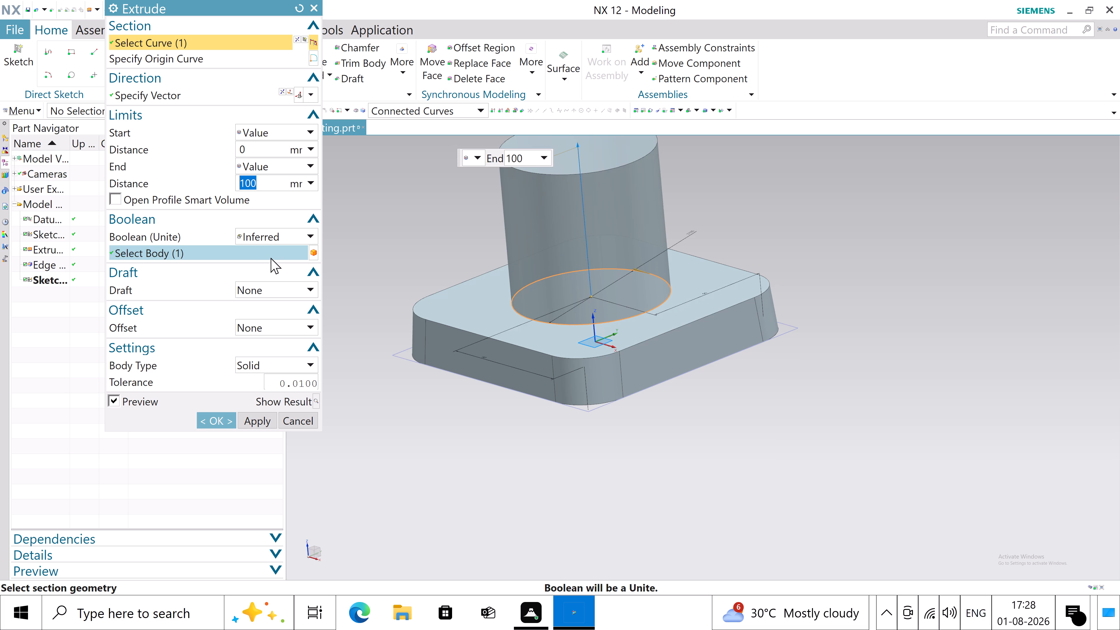
left_click(222, 419)
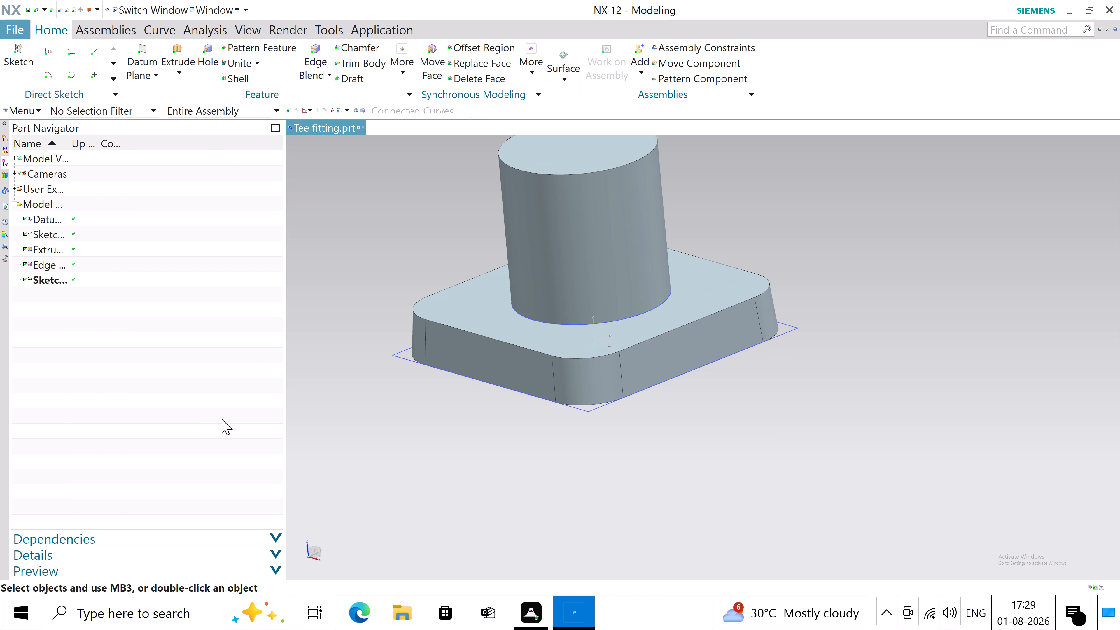
Apply an edge blend of 25 mm radius to the top circular edge of the cylinder.
scroll(454, 427, "down", 3)
scroll(565, 362, "up", 2)
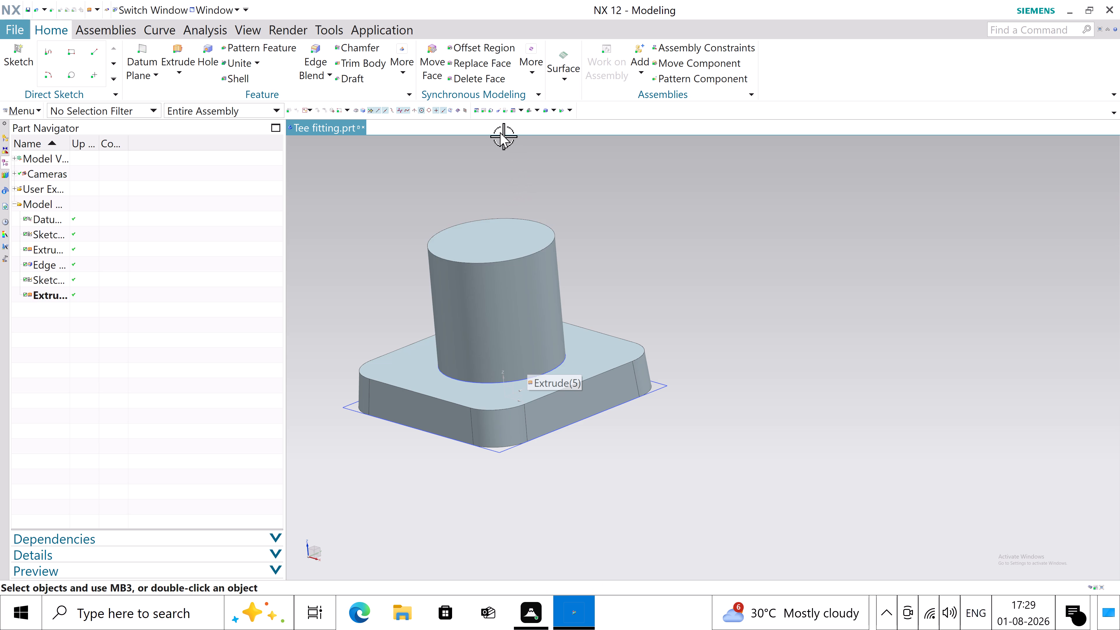
left_click(317, 80)
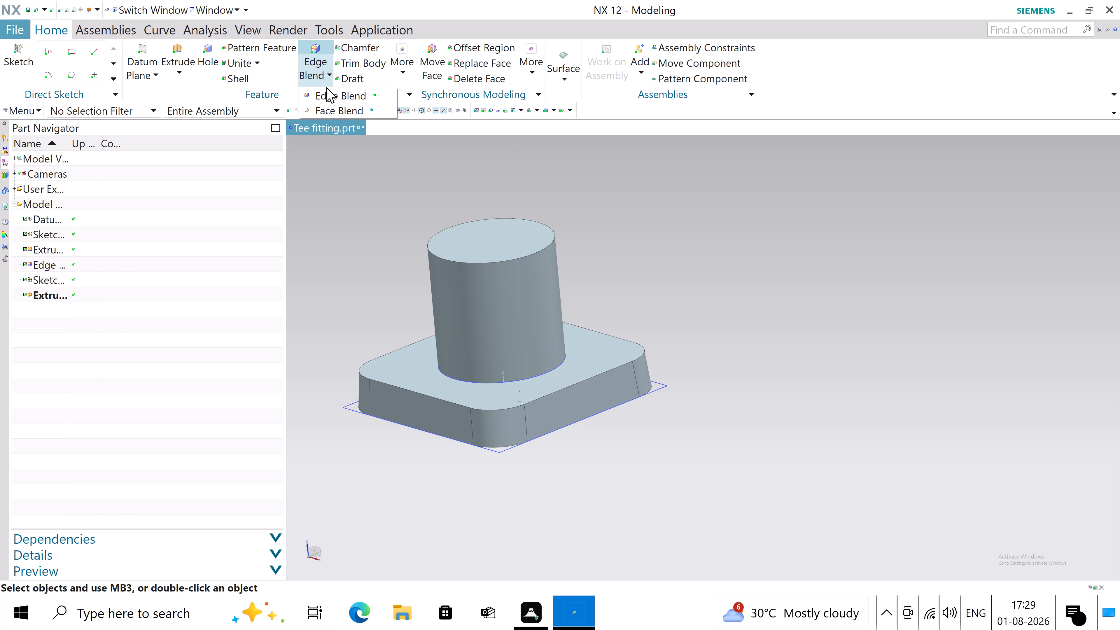
left_click(330, 94)
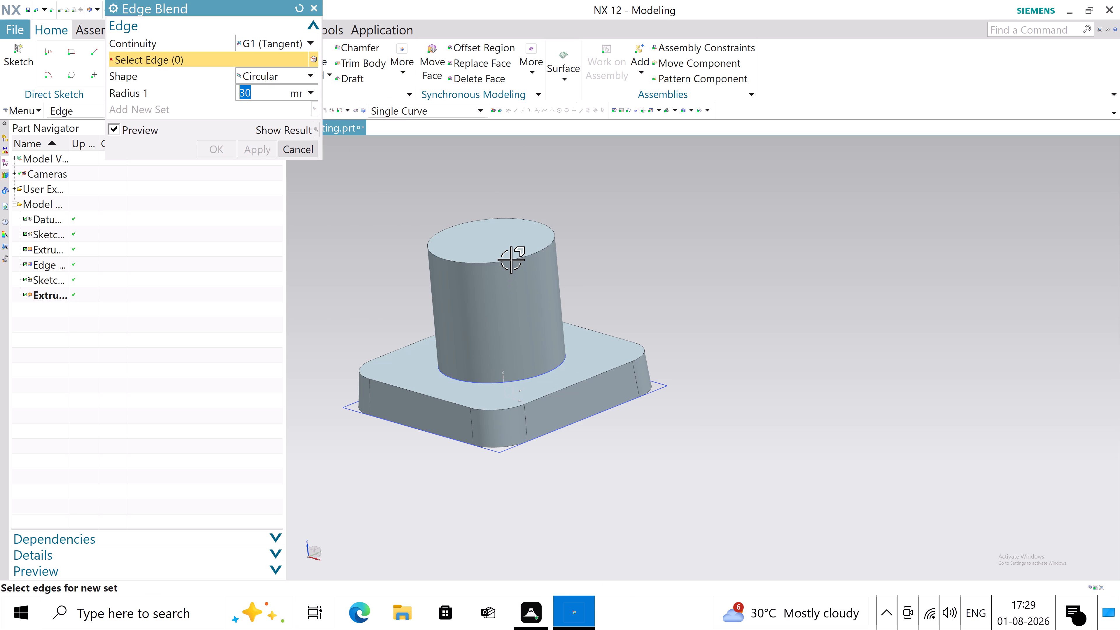
left_click(511, 260)
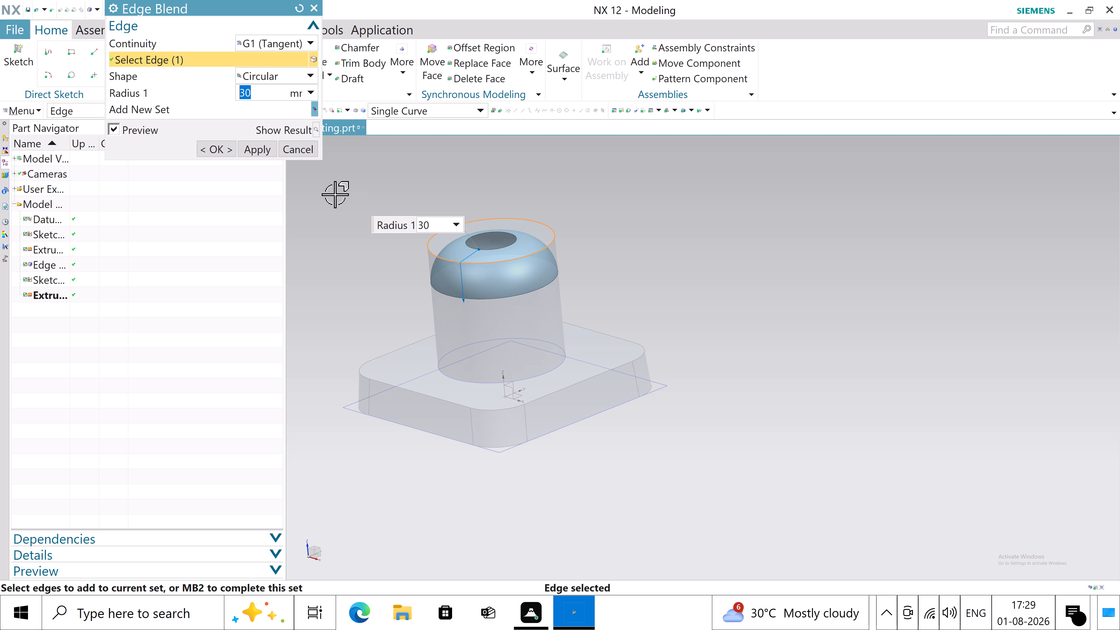
type("25")
key("Return")
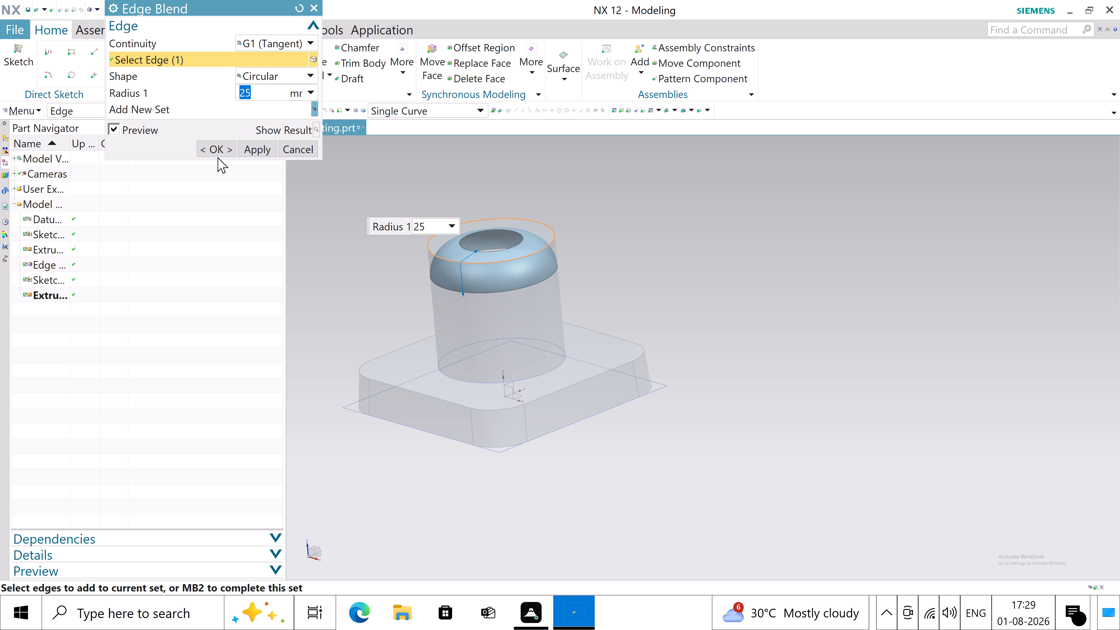
left_click(217, 148)
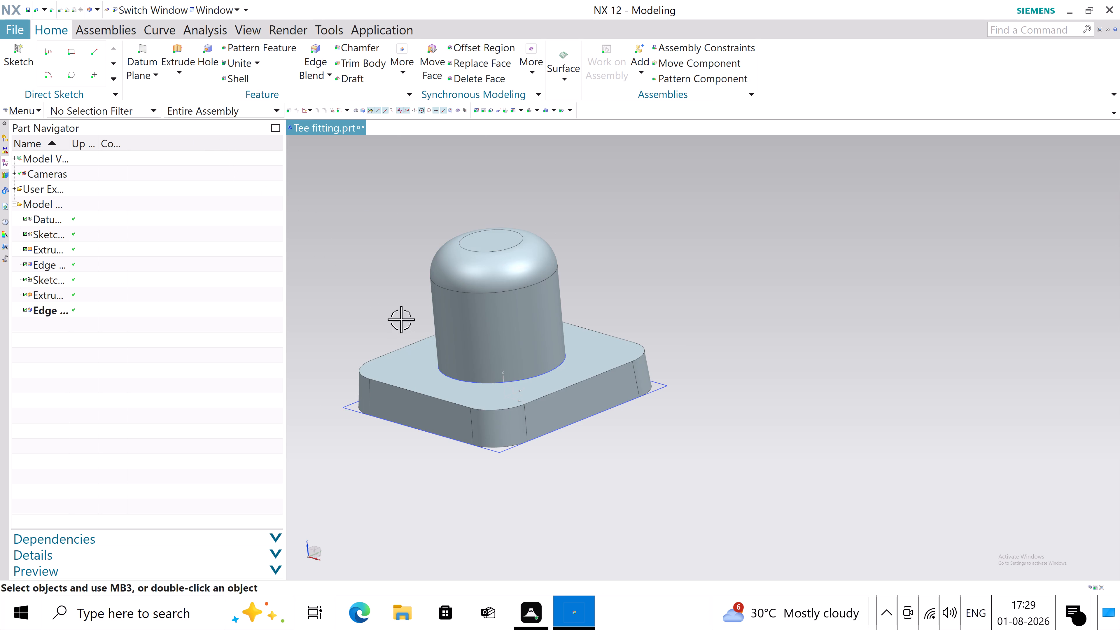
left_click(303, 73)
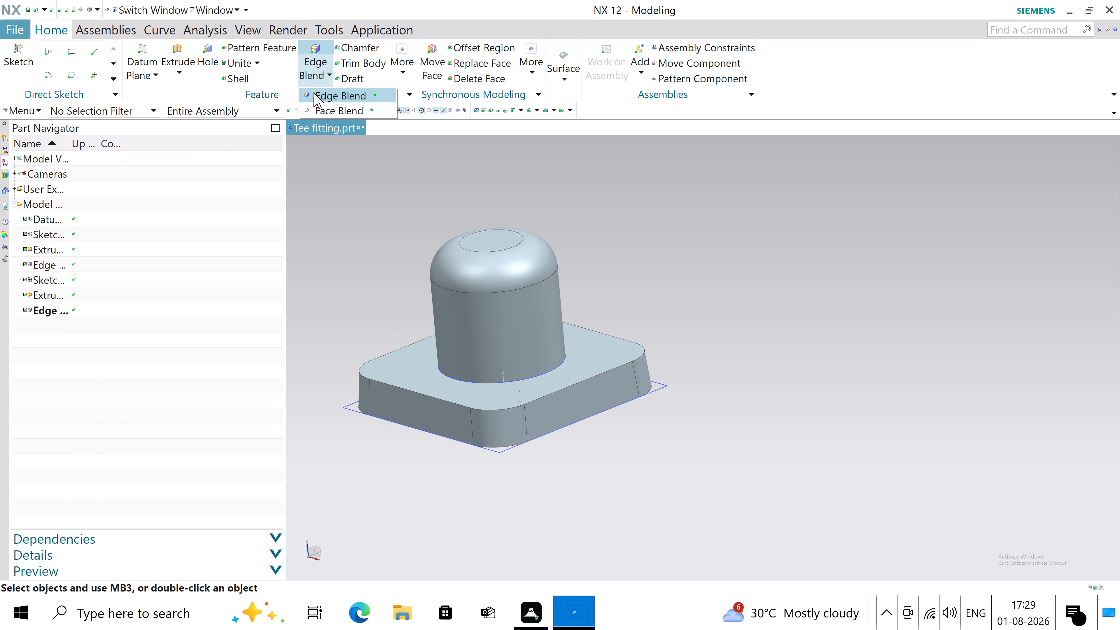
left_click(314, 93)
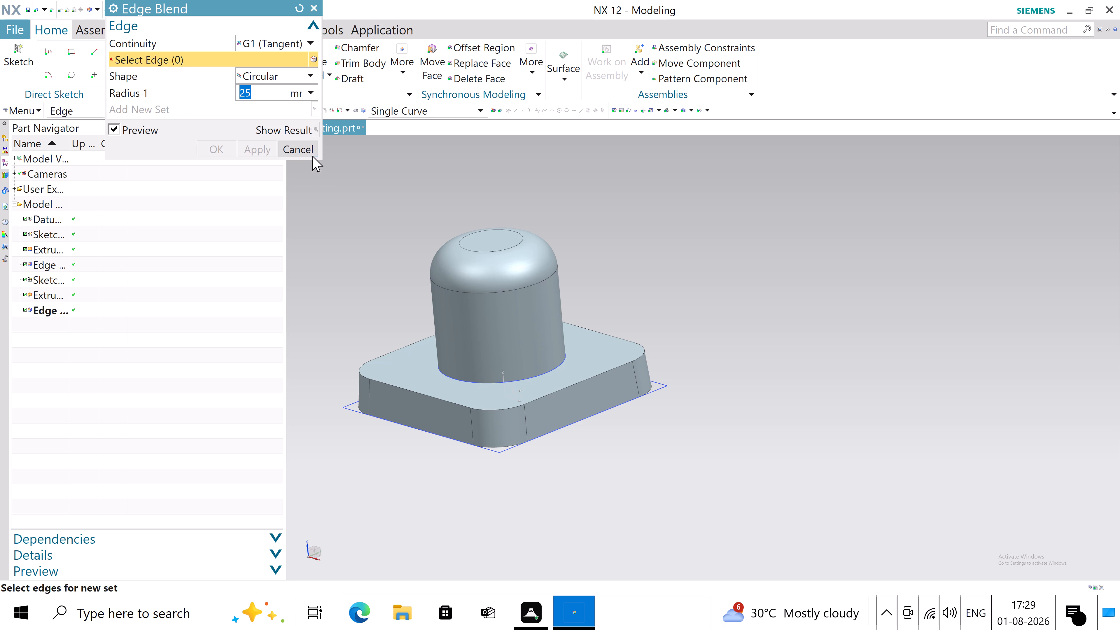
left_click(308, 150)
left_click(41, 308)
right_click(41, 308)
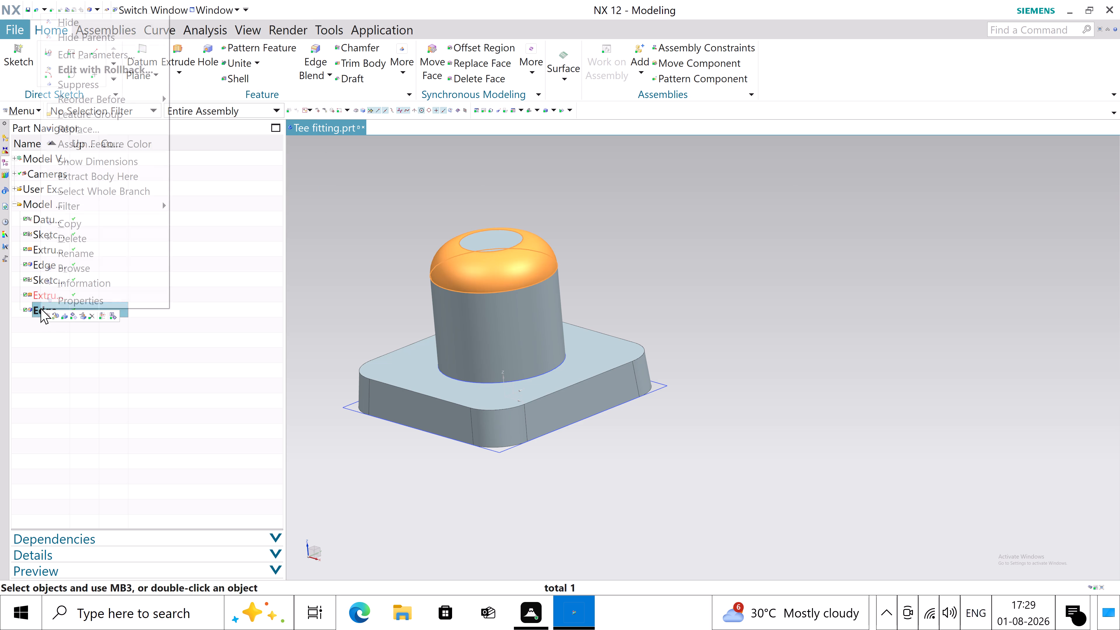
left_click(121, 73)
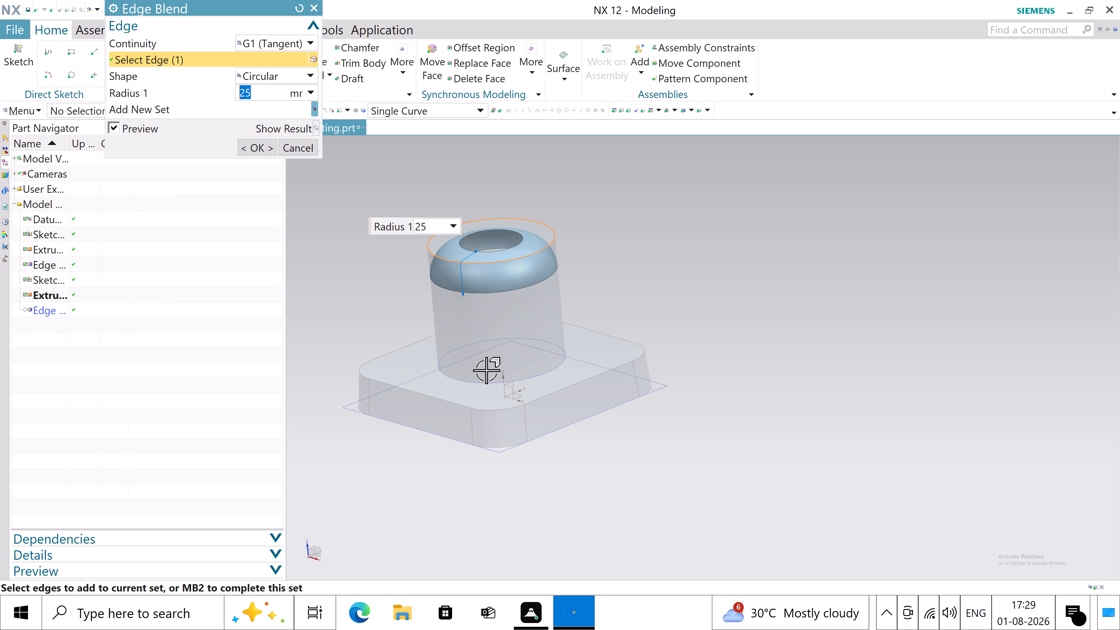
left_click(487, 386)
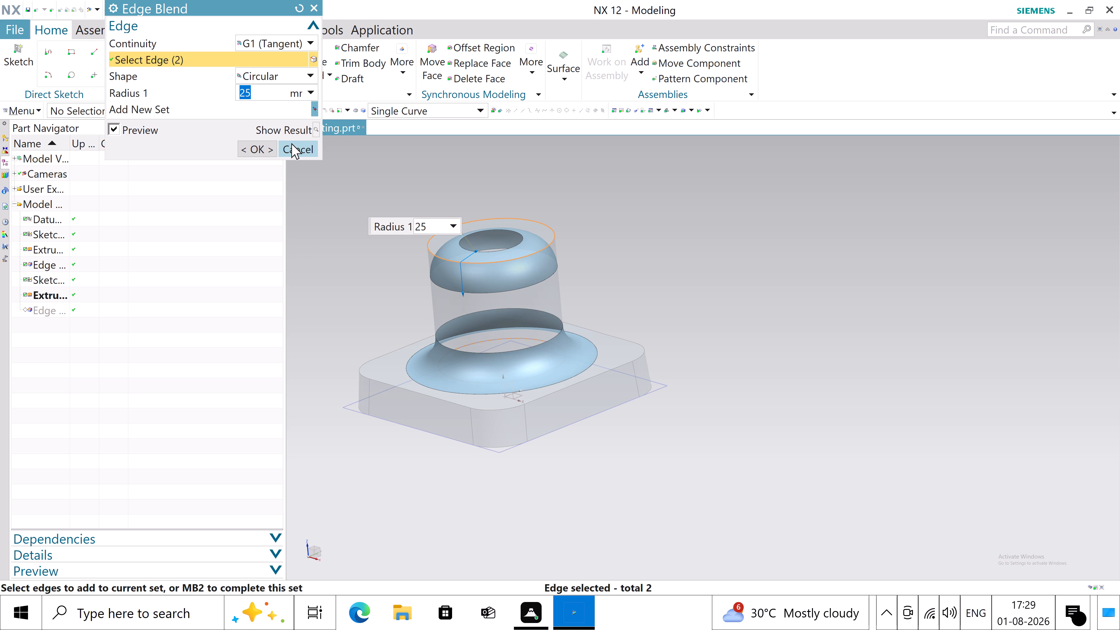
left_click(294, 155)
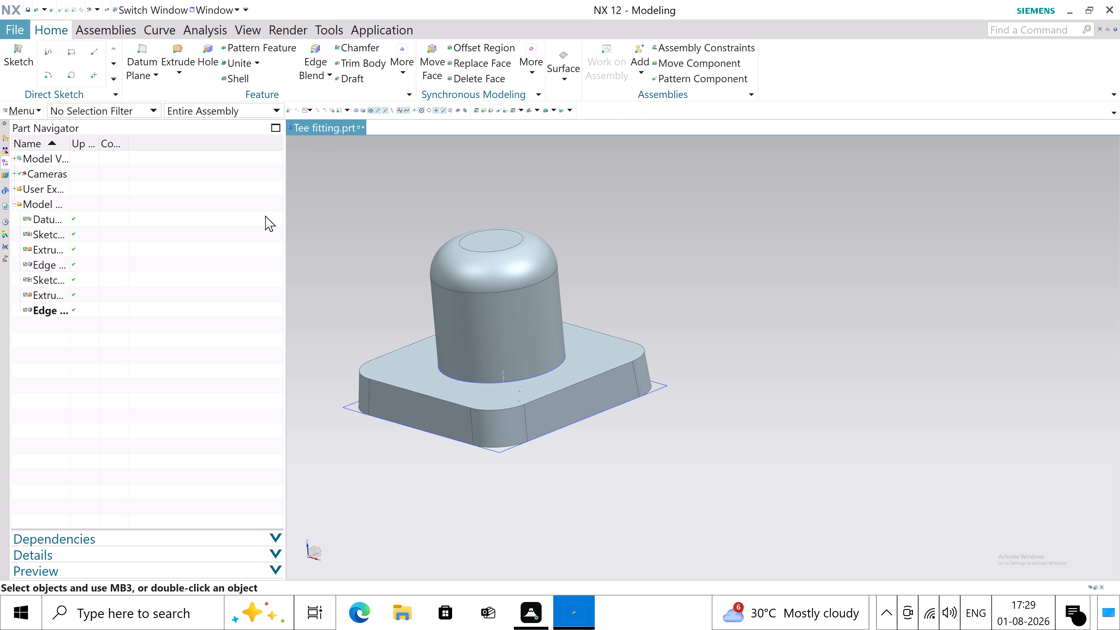
Edit the cylinder's edge blend, adding a new set with a 35 mm radius on the edge where the cylinder meets the base.
right_click(40, 307)
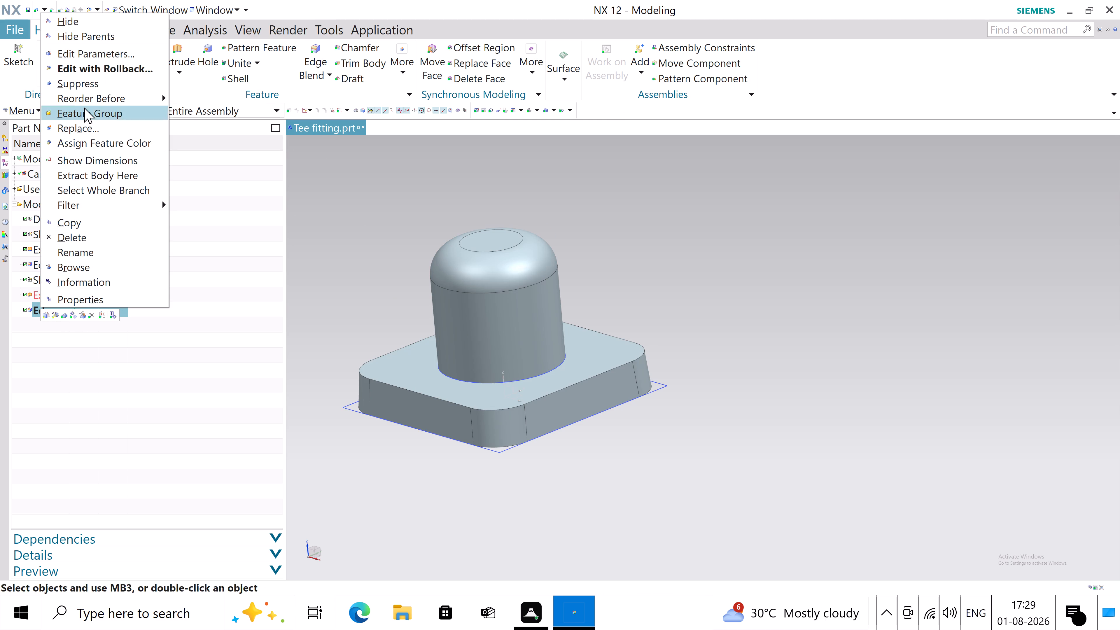
left_click(92, 70)
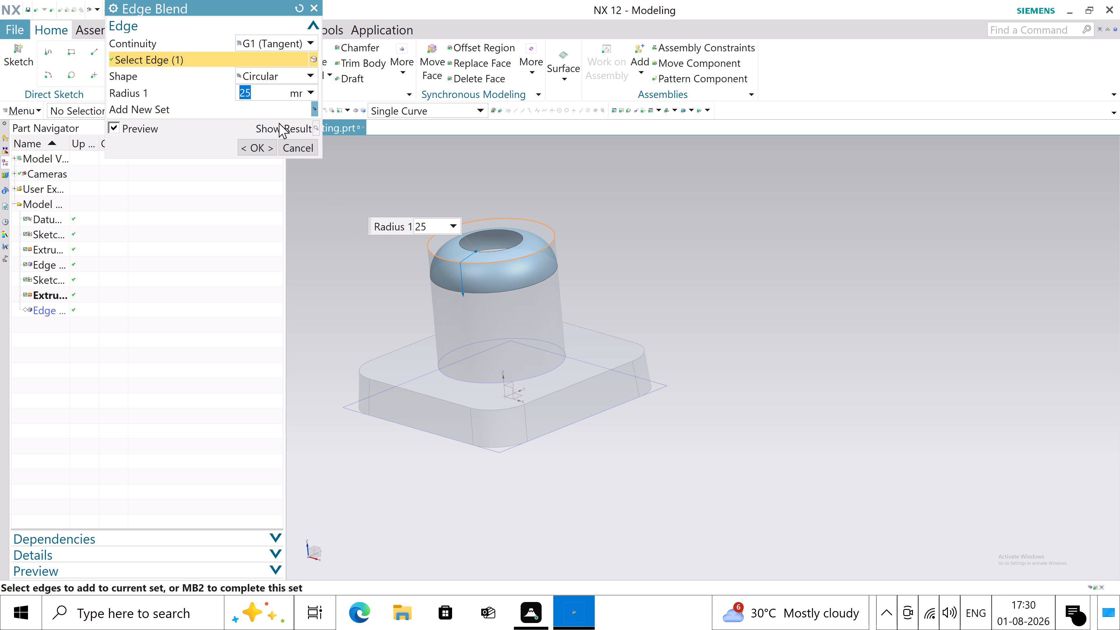
left_click(315, 114)
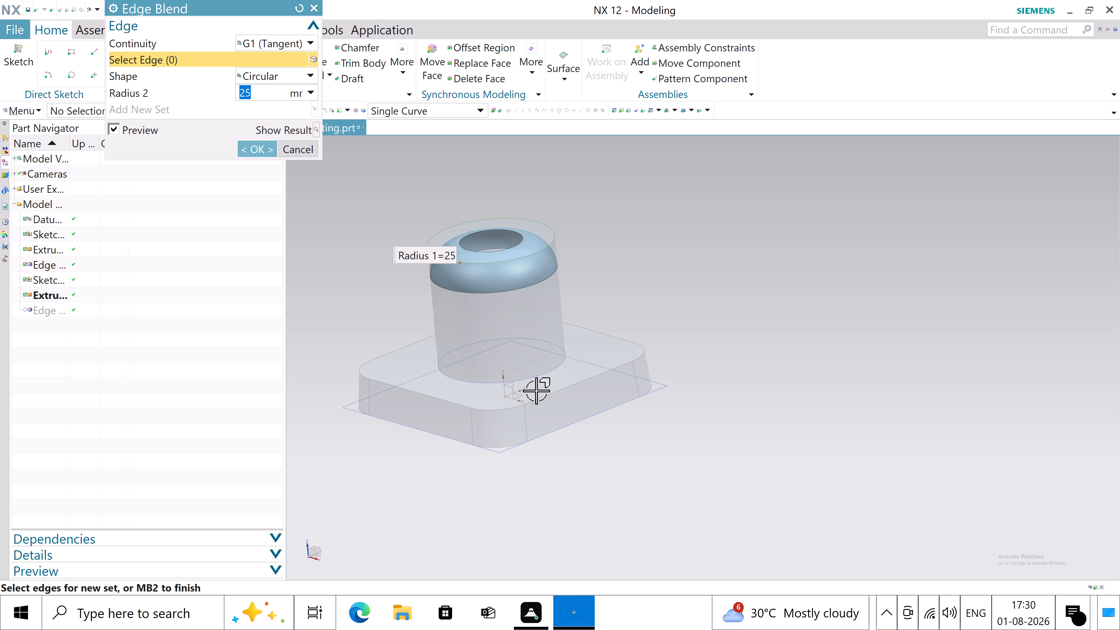
left_click(538, 377)
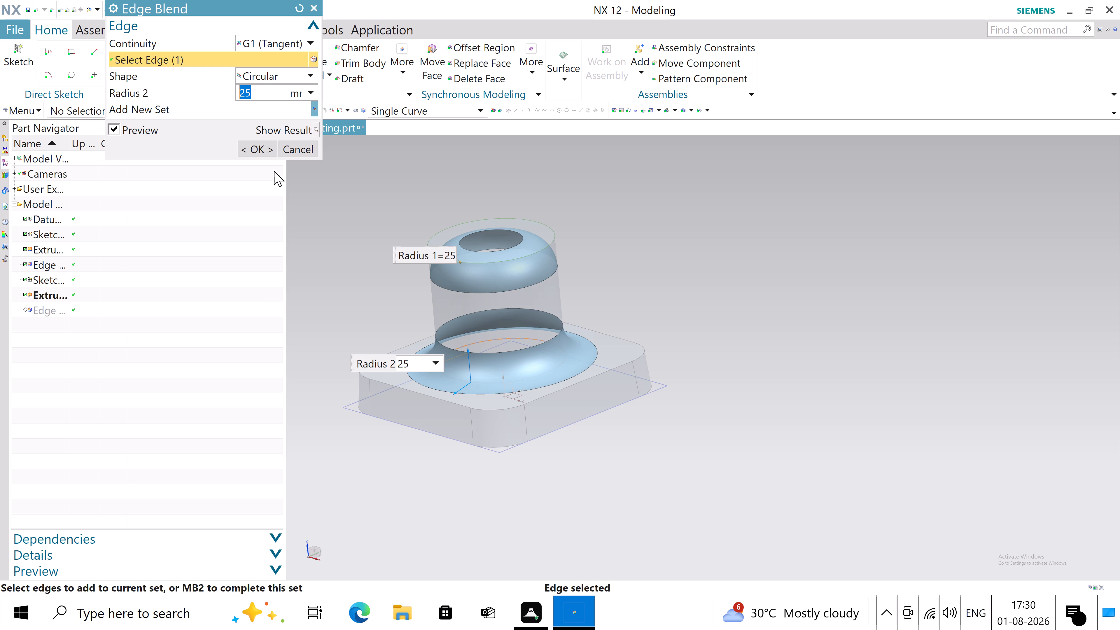
left_click(414, 365)
left_click_drag(414, 365, 382, 365)
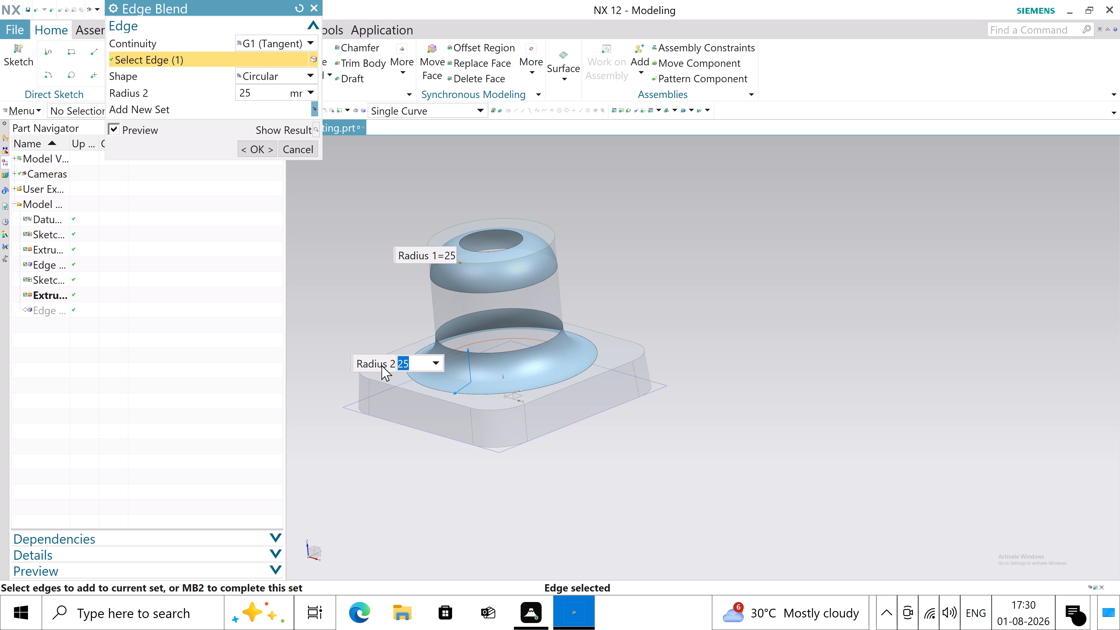
type("35")
key("Return")
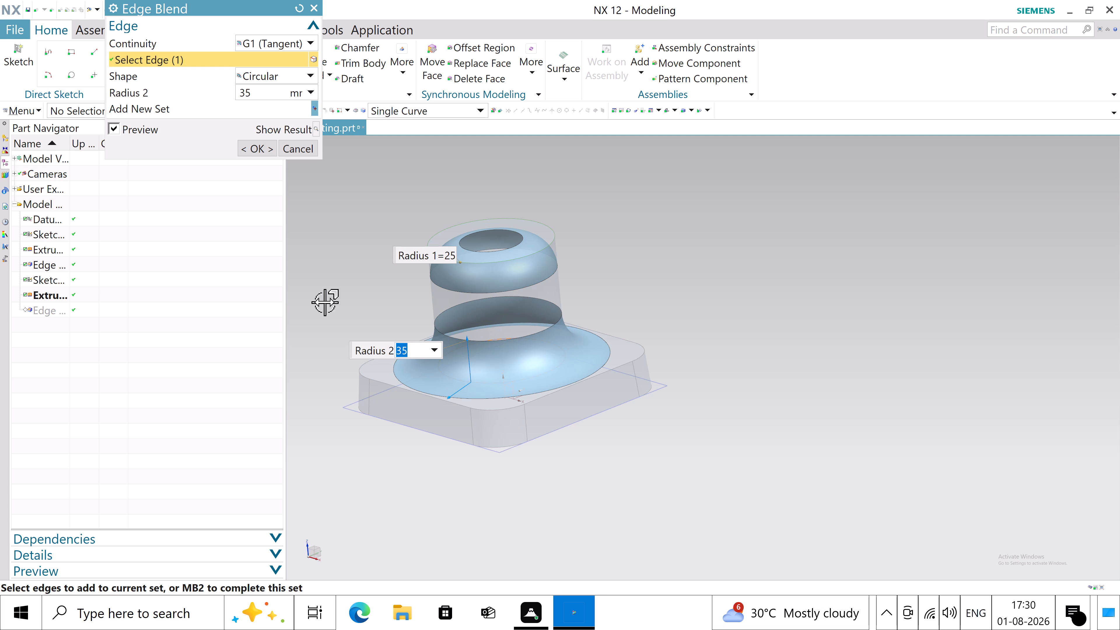
left_click(253, 148)
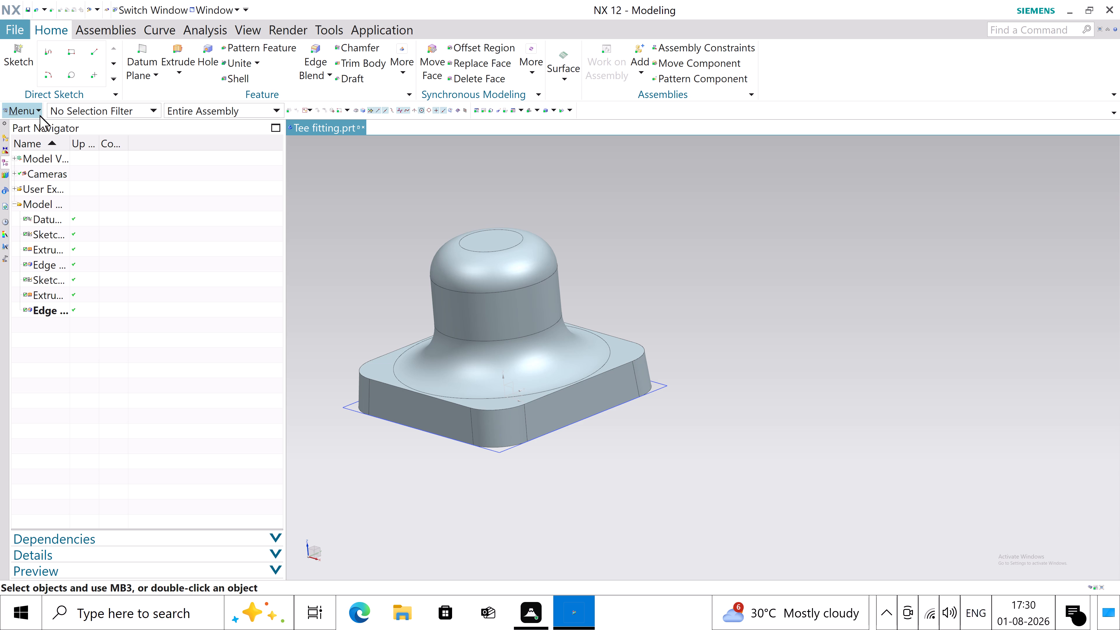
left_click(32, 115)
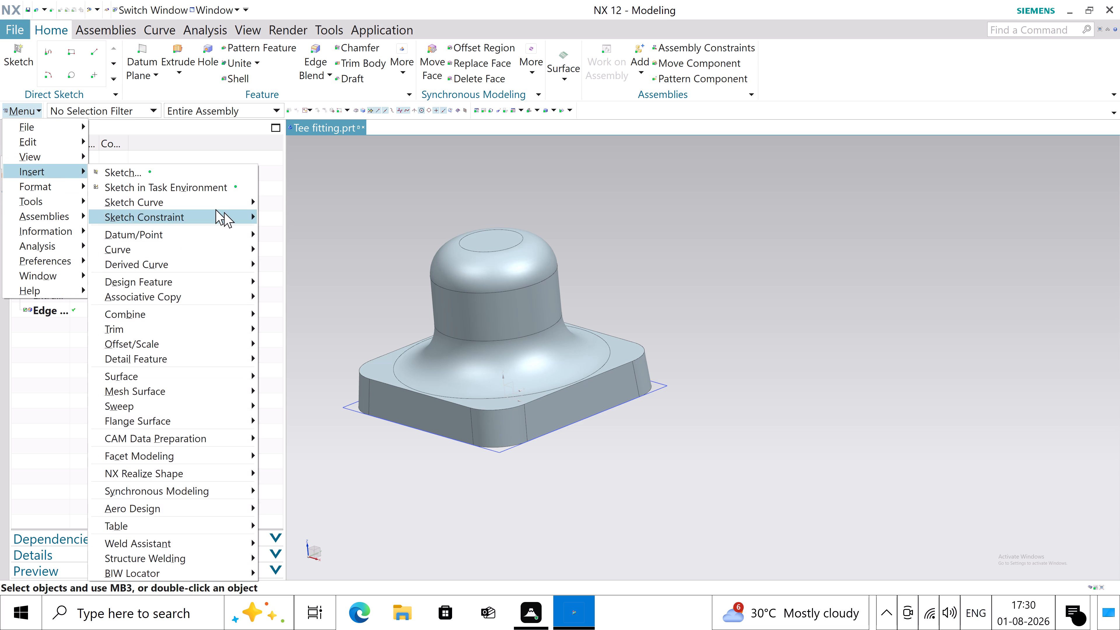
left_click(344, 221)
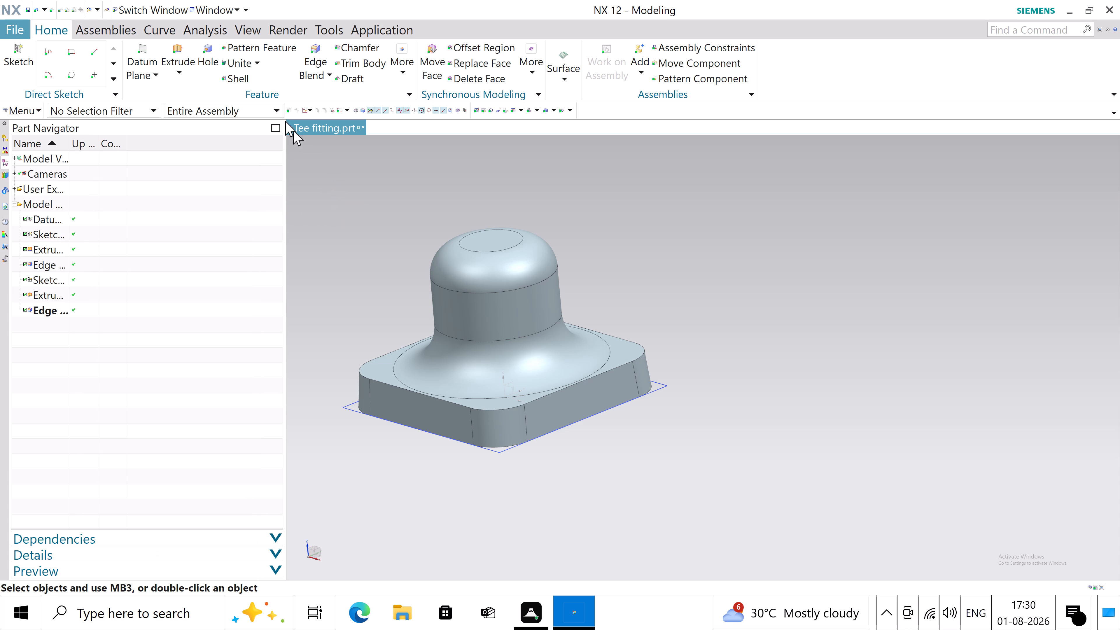
Create a datum plane offset 90 mm from the XZ plane of the datum coordinate system.
left_click(154, 76)
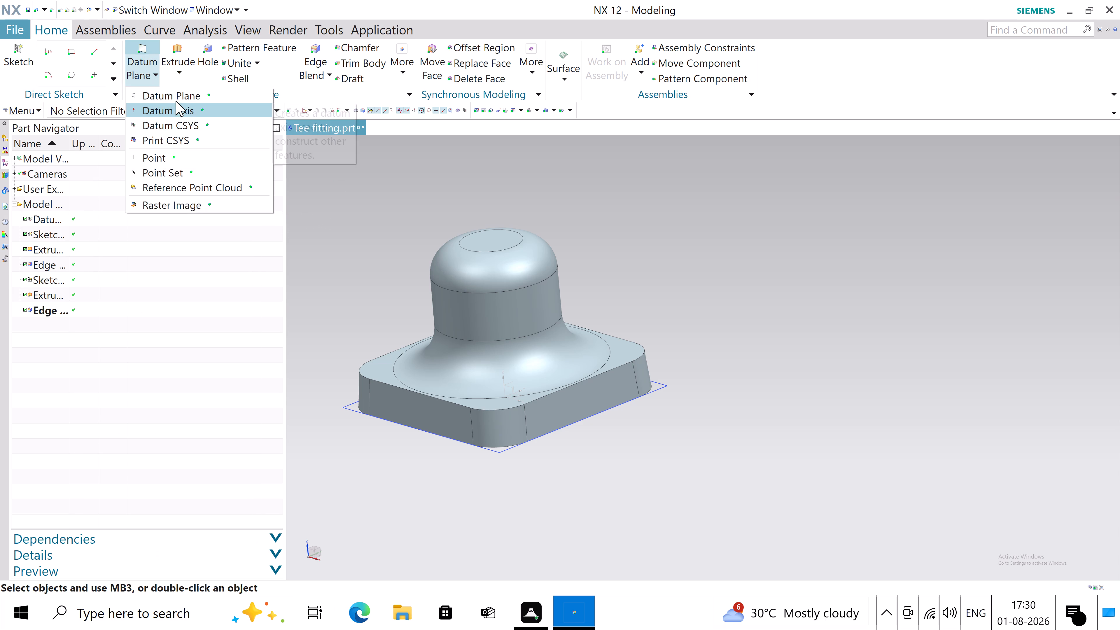
left_click(178, 95)
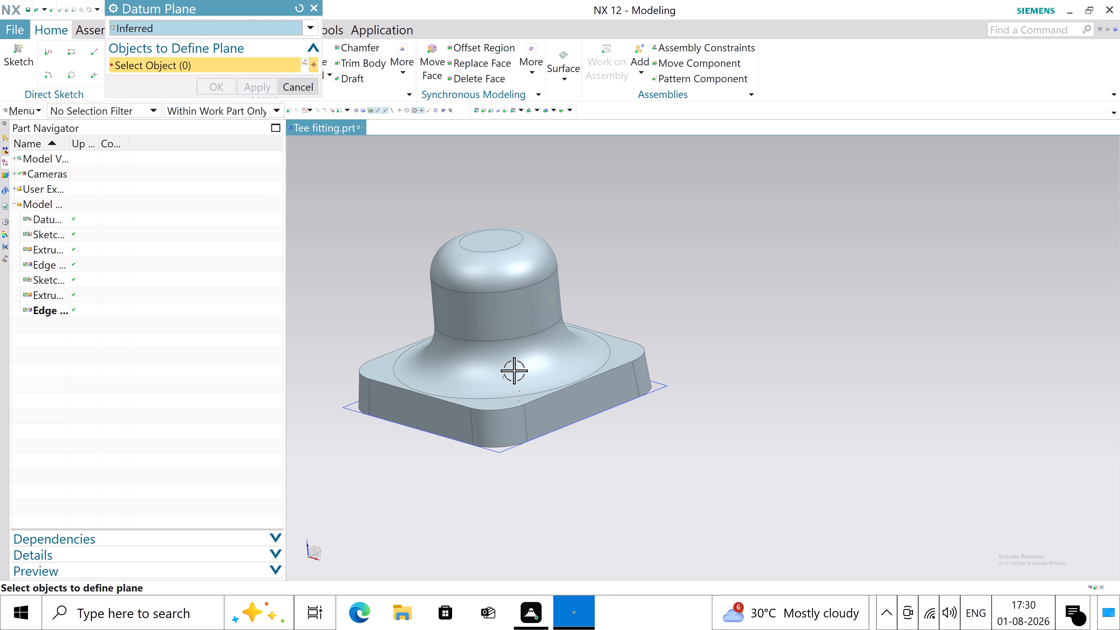
left_click(511, 388)
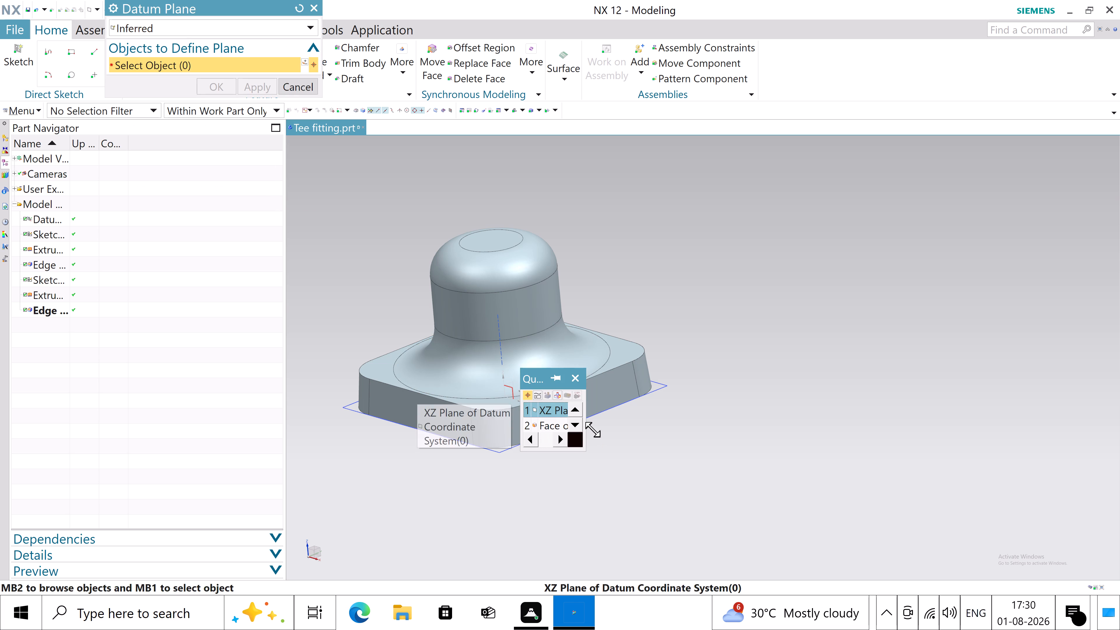
left_click(549, 411)
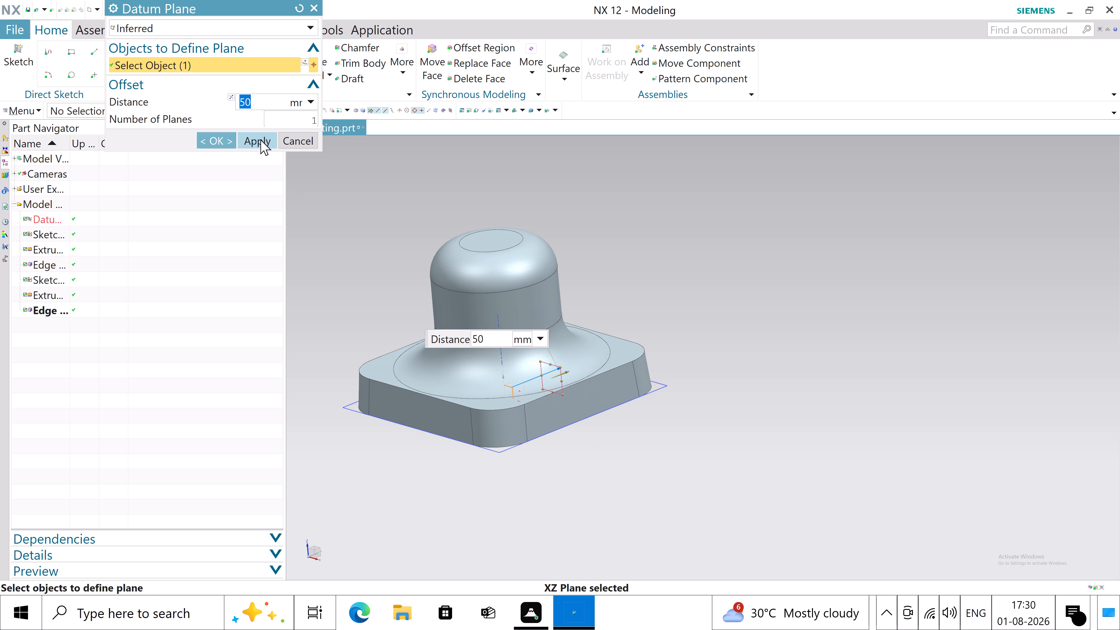
type("90")
key("Return")
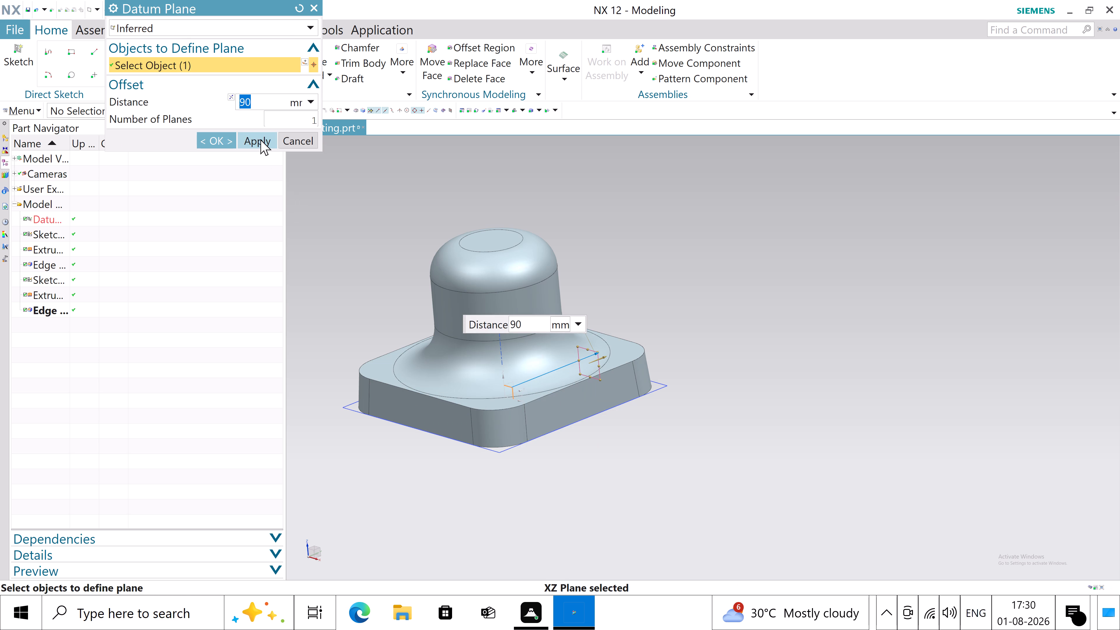
left_click(225, 142)
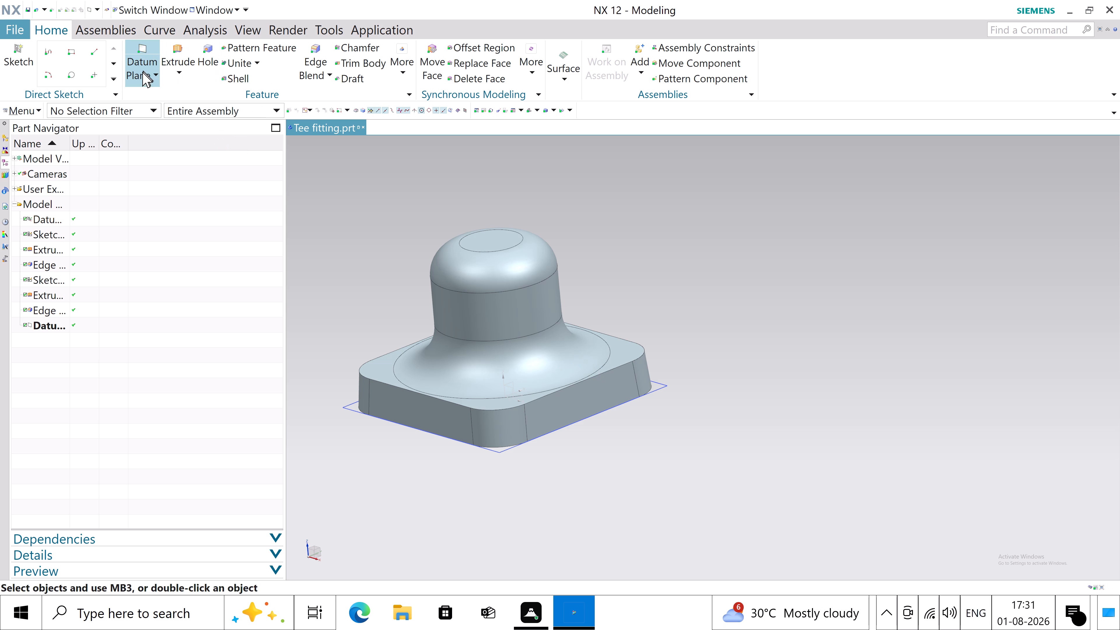
Create a second datum plane offset 90 mm from the XZ plane, with the offset direction reversed to the opposite side.
left_click(142, 82)
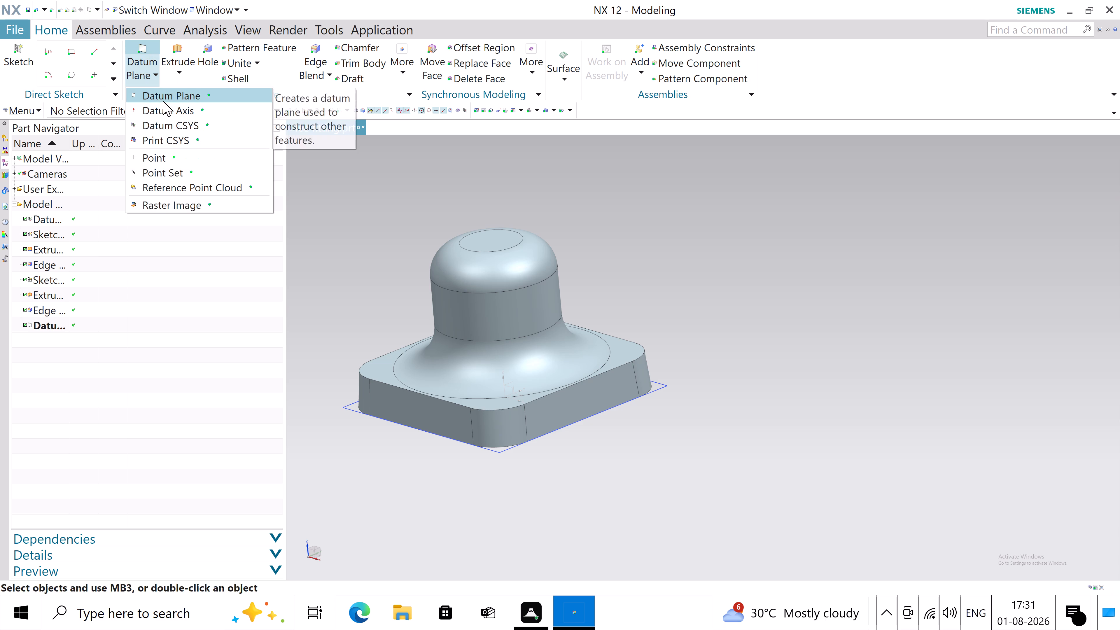
left_click(163, 101)
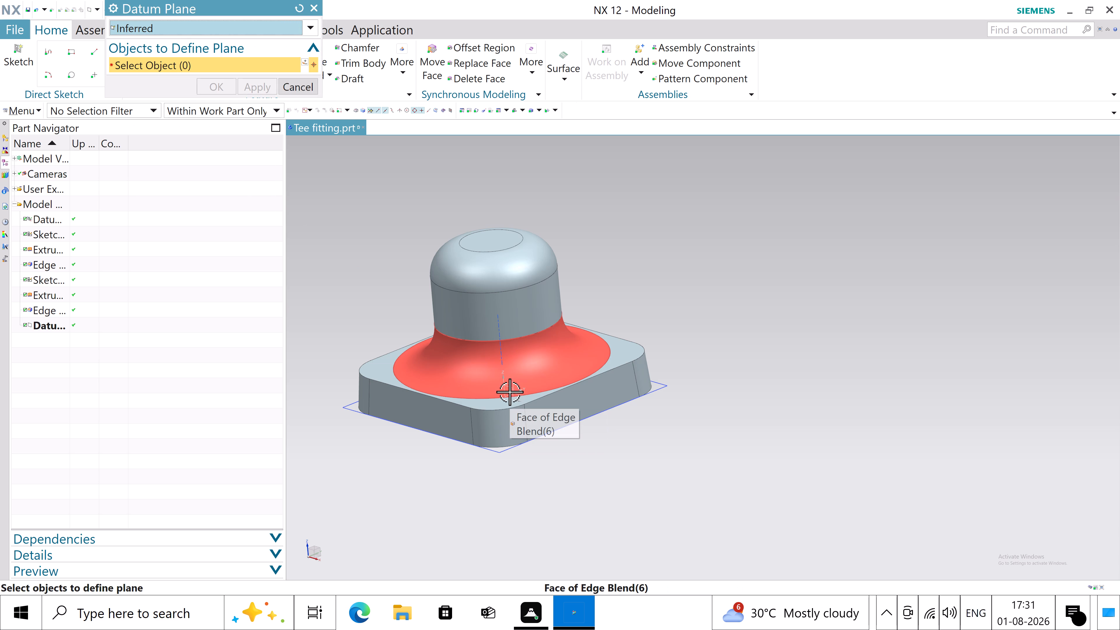
left_click(513, 388)
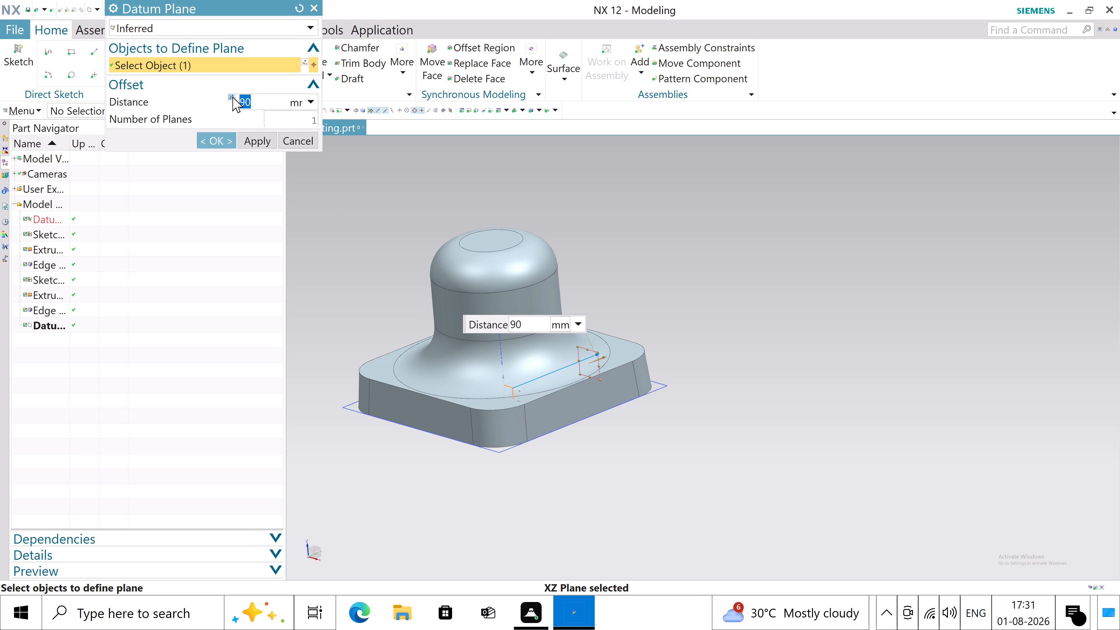
left_click(230, 95)
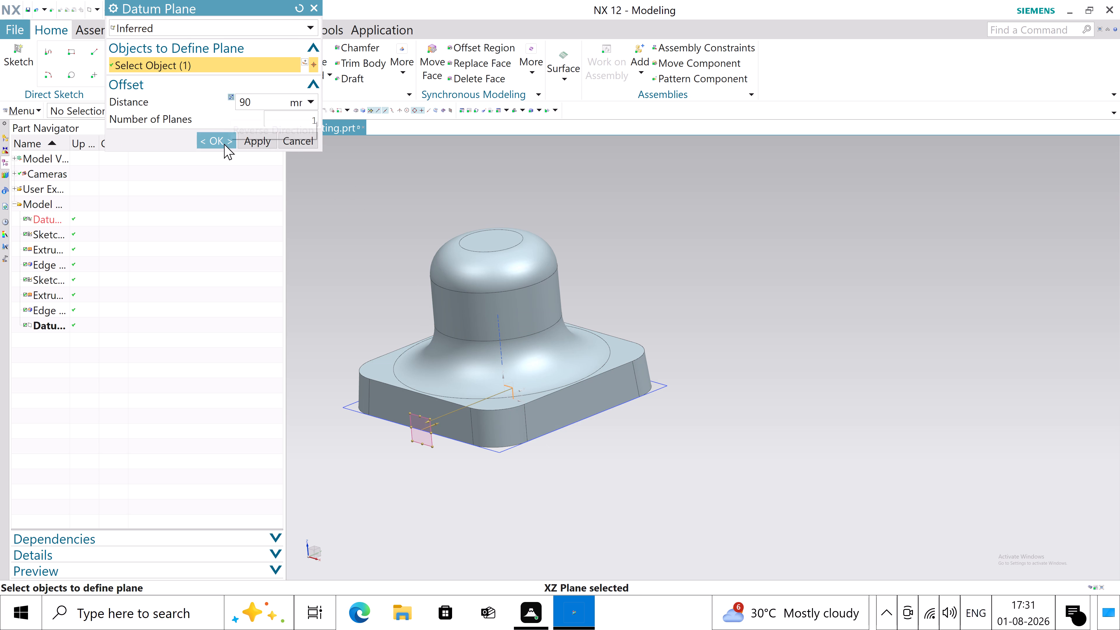
left_click(223, 140)
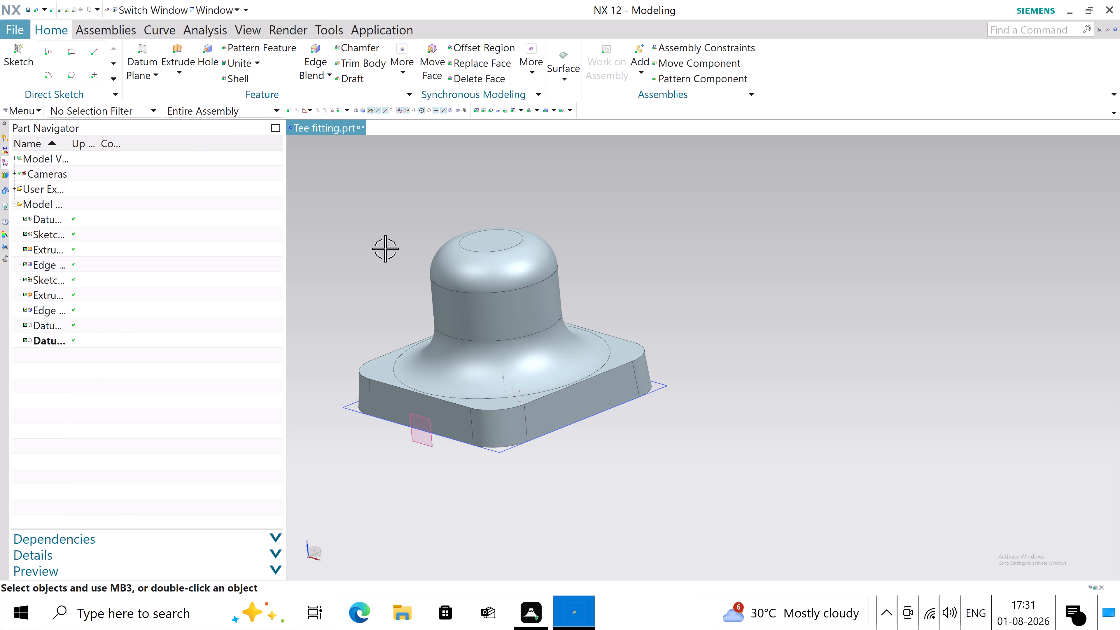
Start a sketch in the task environment on the first 90 mm offset datum plane, and exit the Profile command without drawing.
middle_click_drag(713, 330, 664, 355)
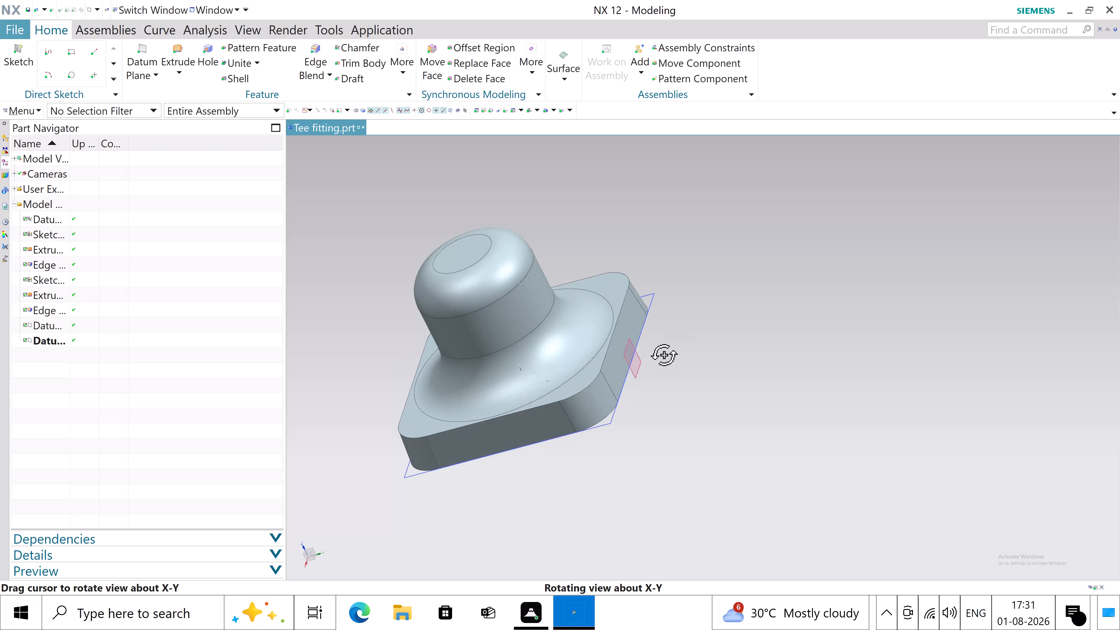
middle_click_drag(664, 355, 681, 323)
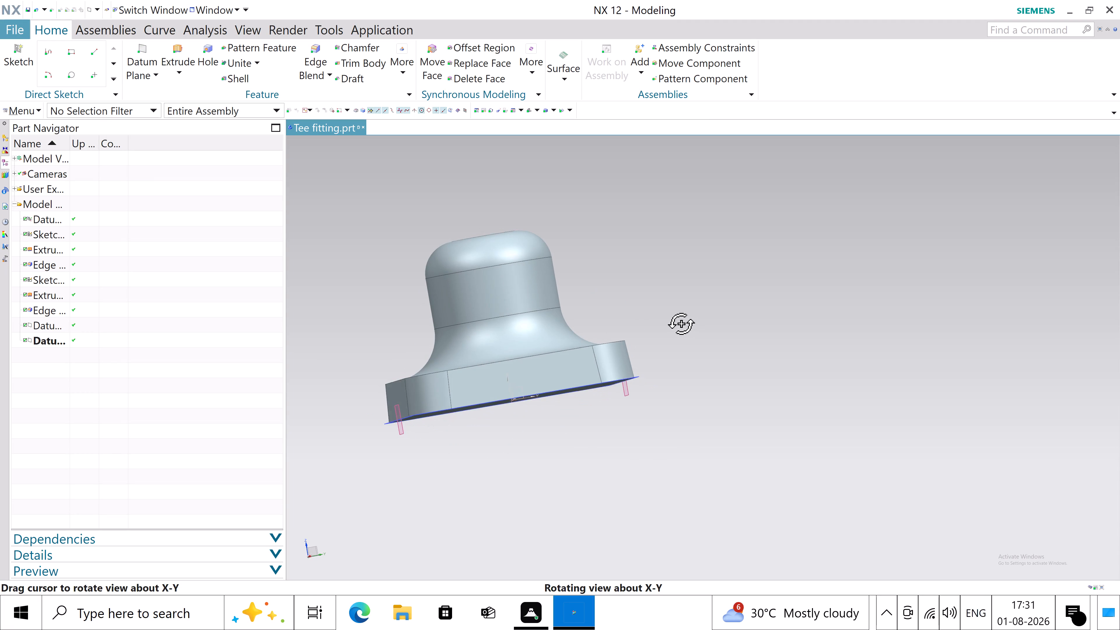
middle_click_drag(681, 323, 674, 334)
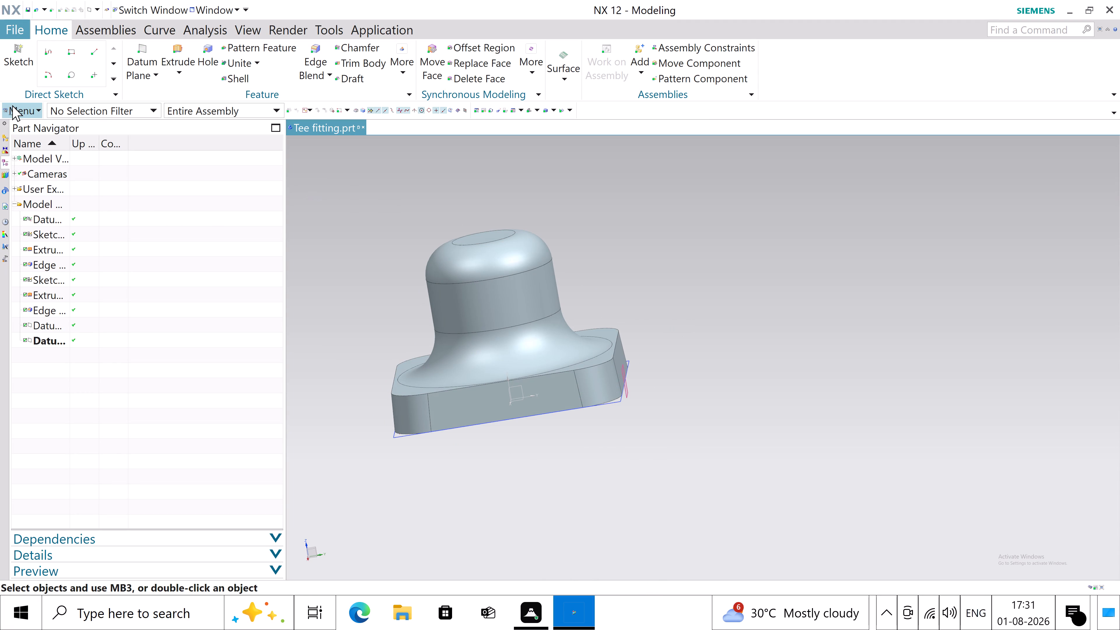
left_click(12, 105)
left_click(52, 171)
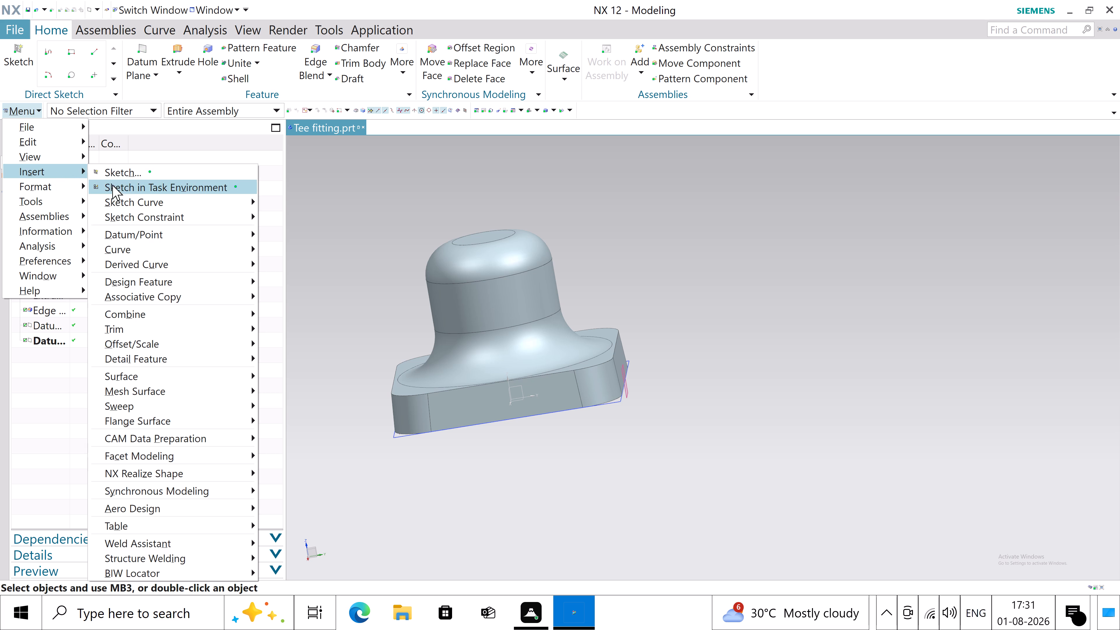
left_click(125, 185)
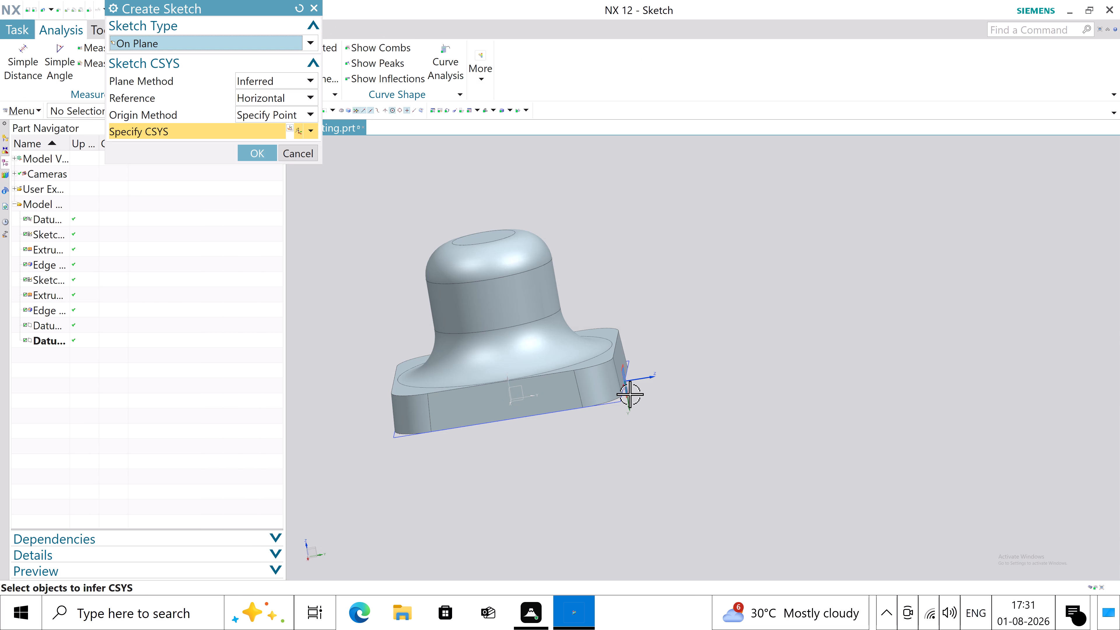
left_click(629, 394)
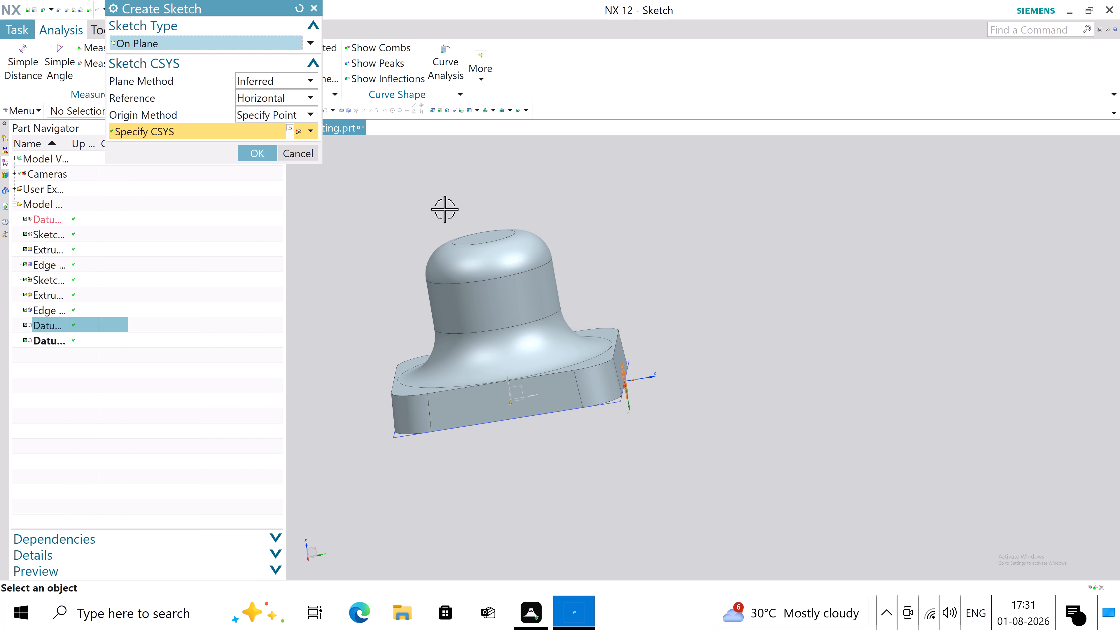
left_click(251, 153)
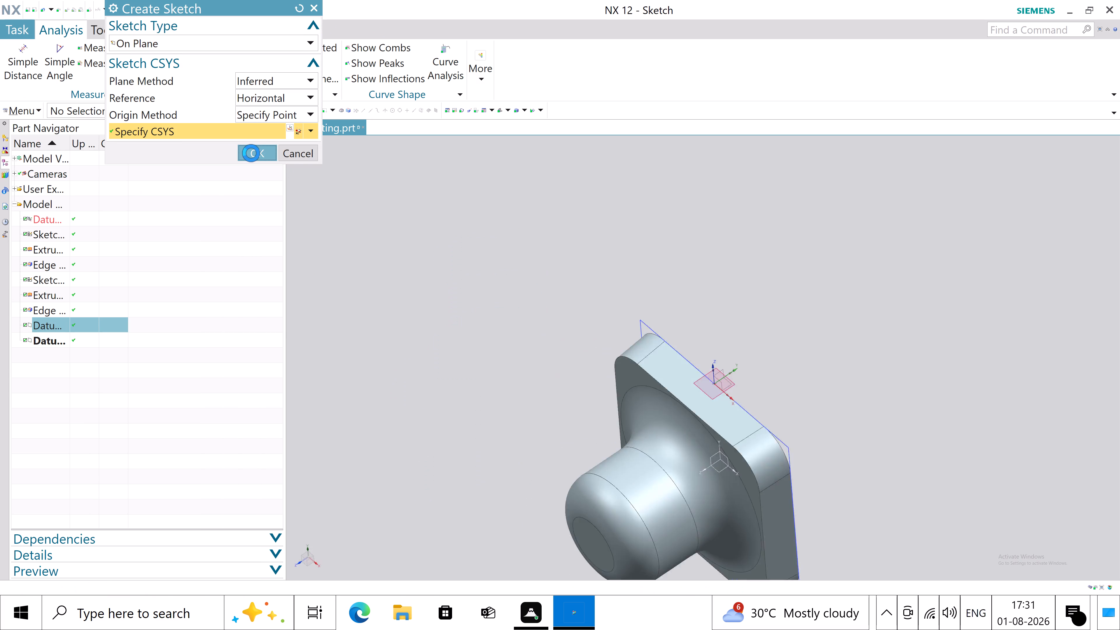
scroll(645, 272, "down", 3)
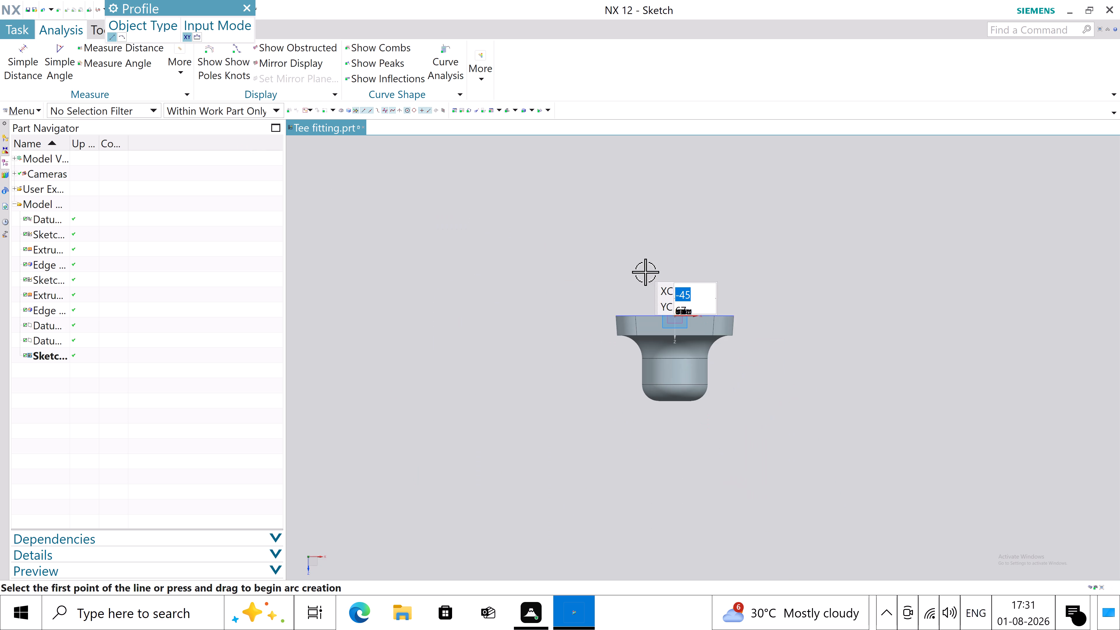
scroll(812, 368, "up", 3)
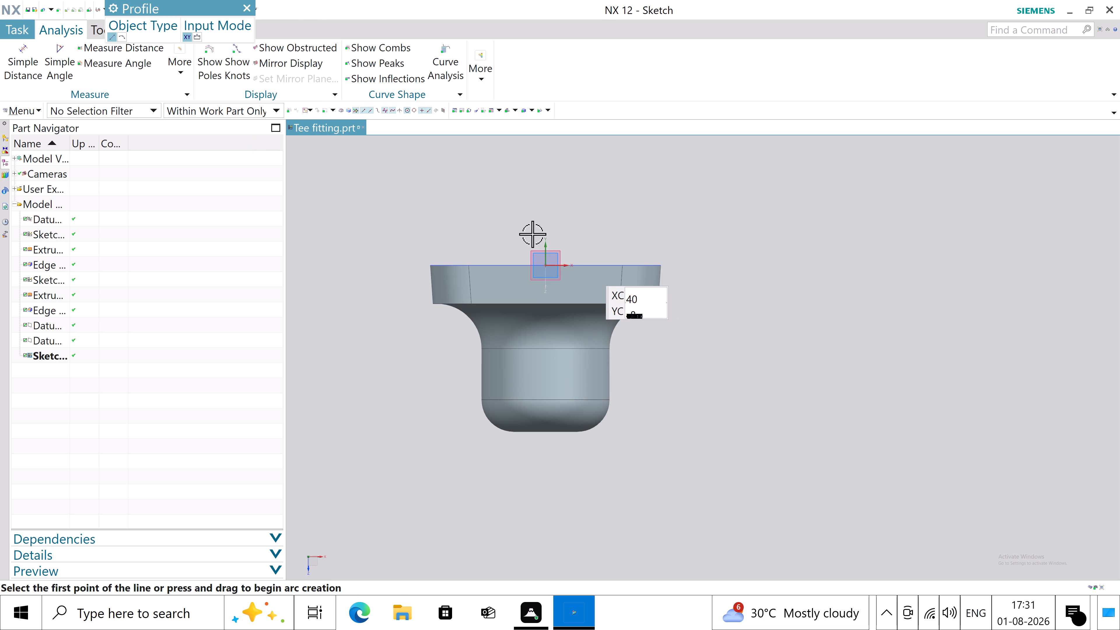
left_click(245, 7)
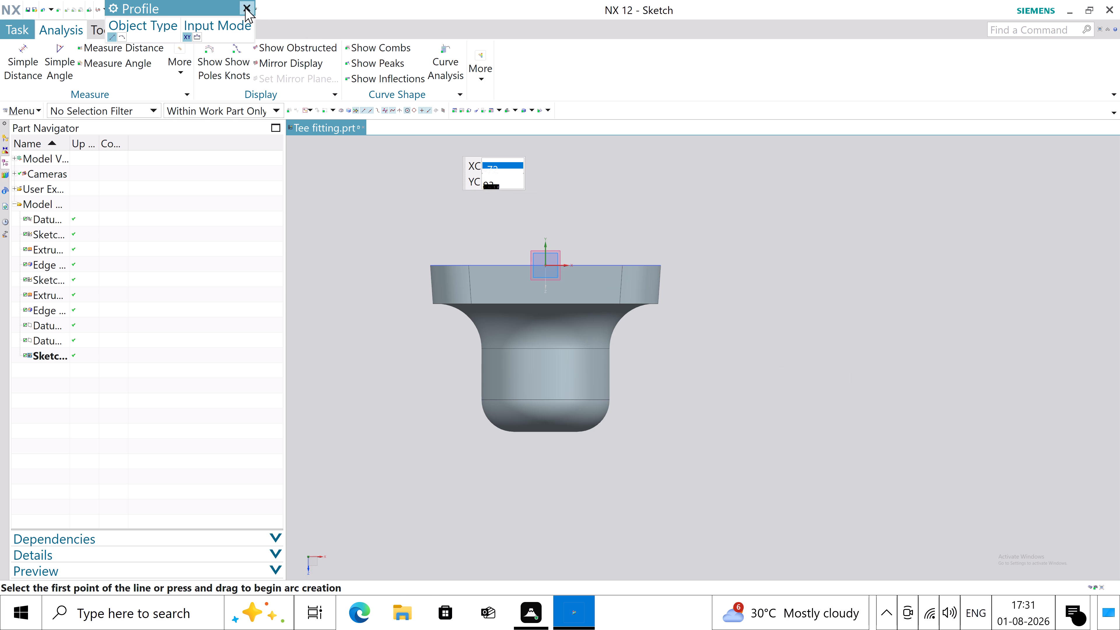
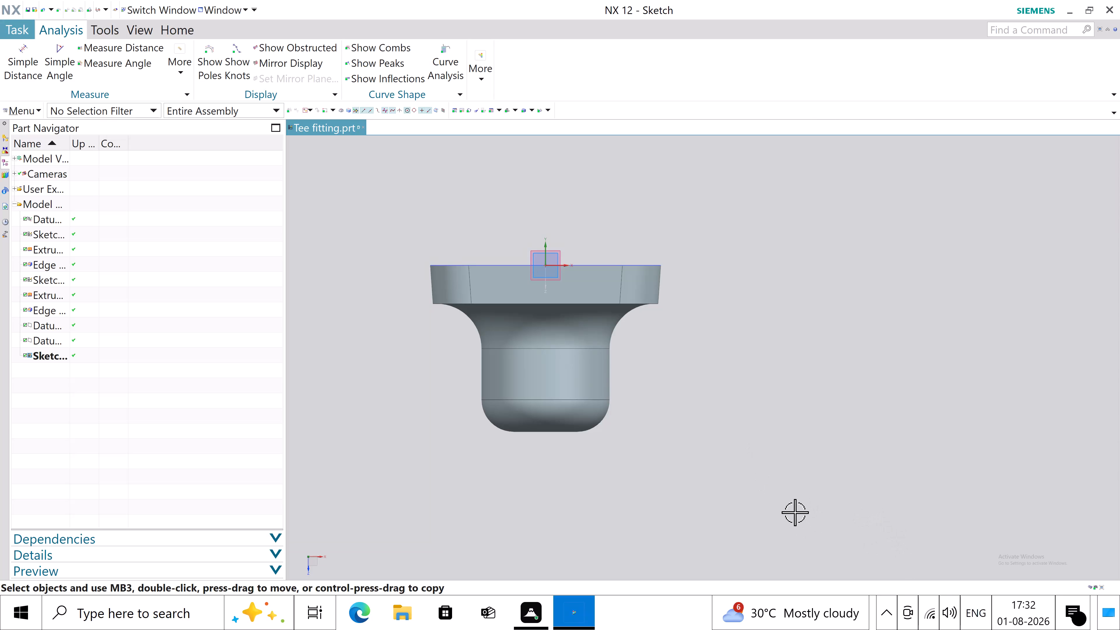
Sketch a circle centred on the cylindrical body below the base flange, directly beneath the sketch origin.
scroll(551, 384, "up", 2)
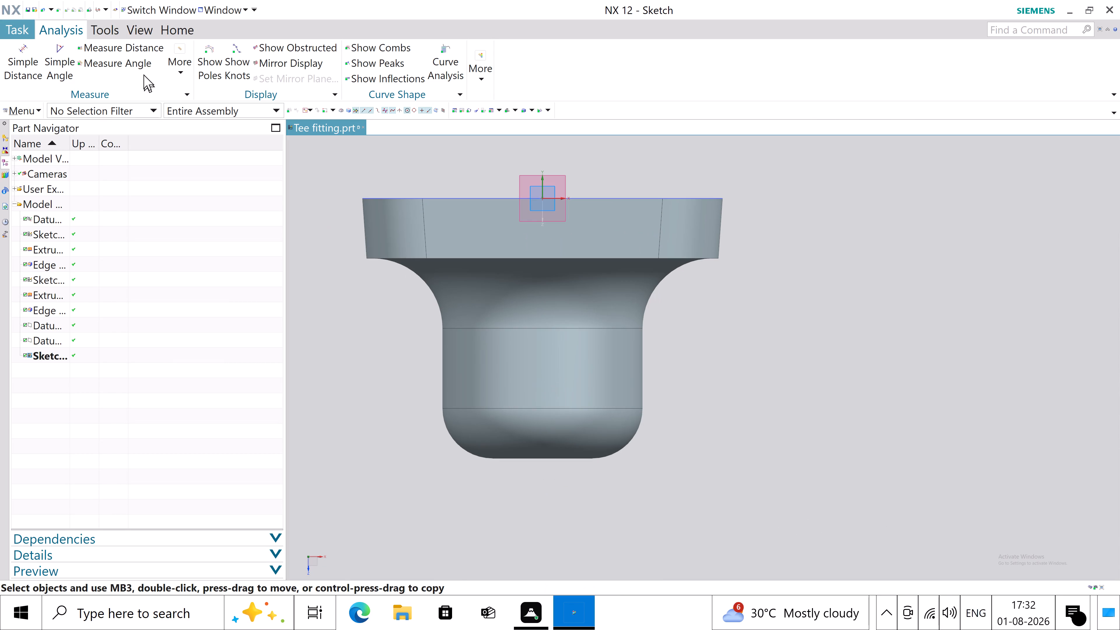
left_click(186, 30)
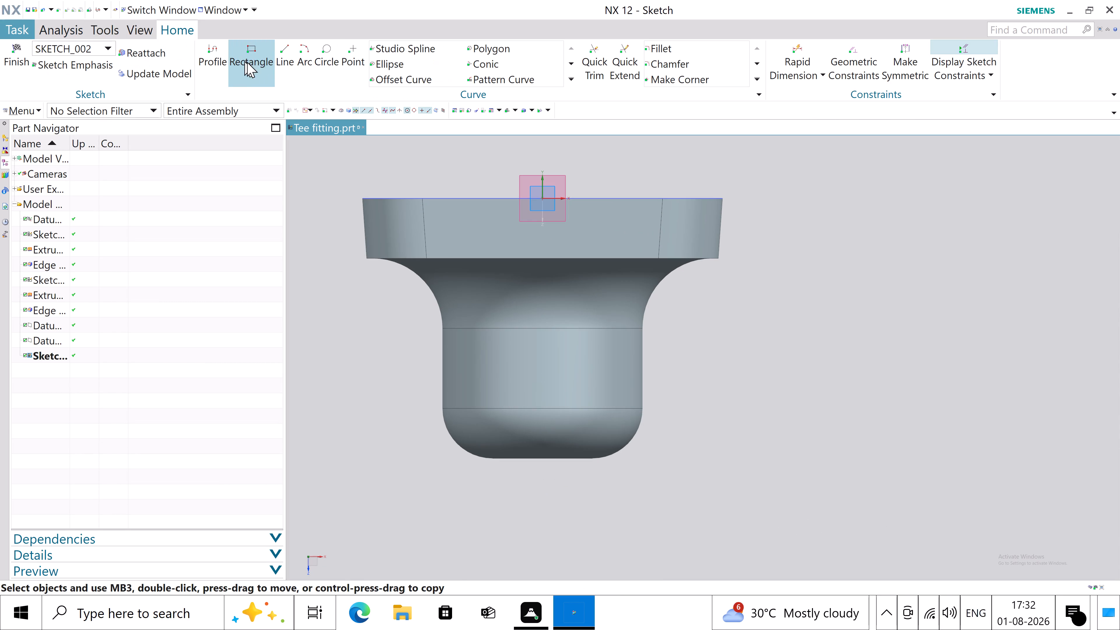
left_click(317, 55)
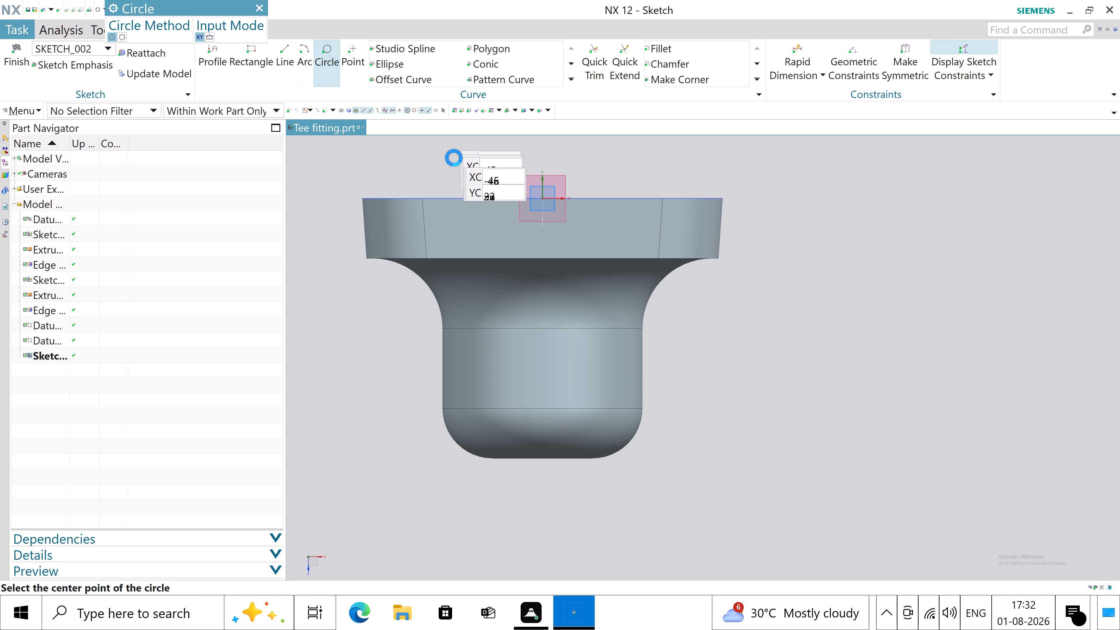
left_click(542, 349)
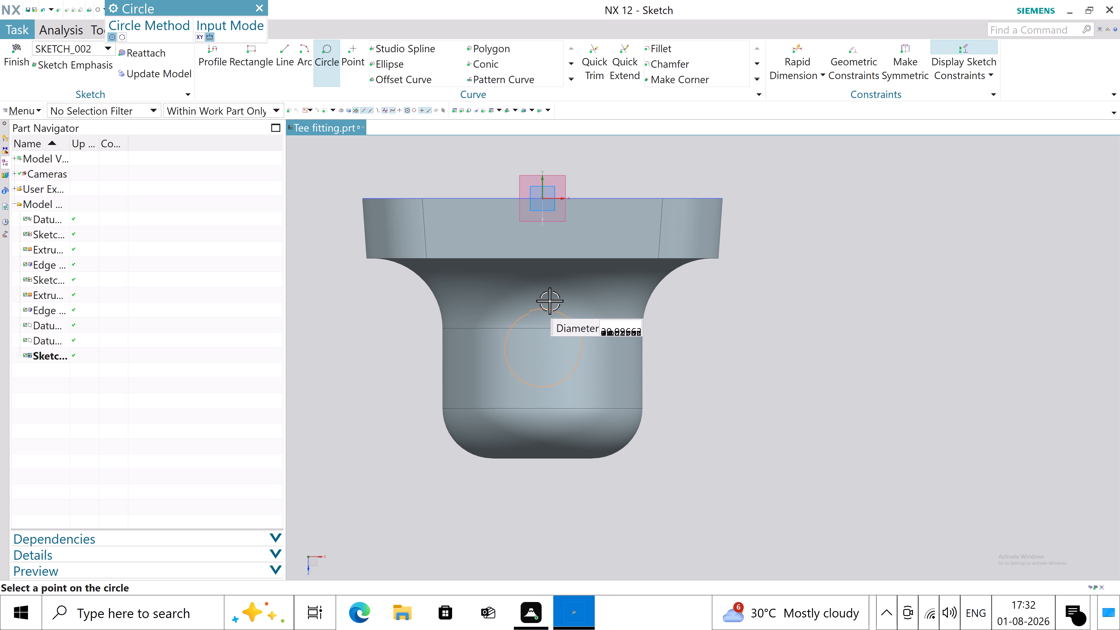
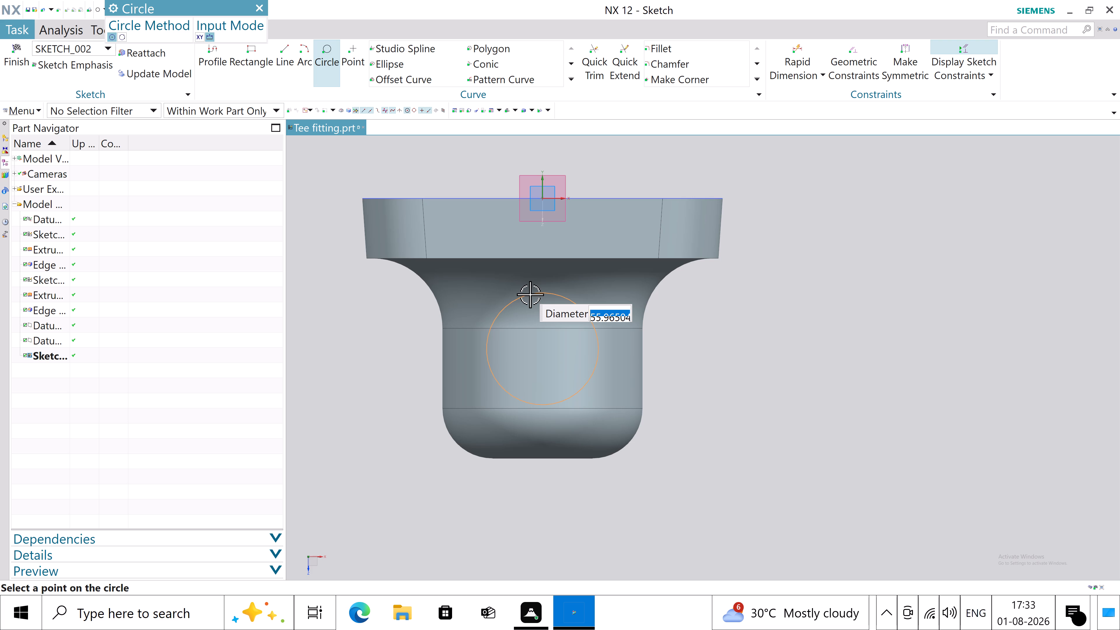
Set the new circle's diameter to 89.2 mm and finish the Circle command.
type("89.2")
key("Delete")
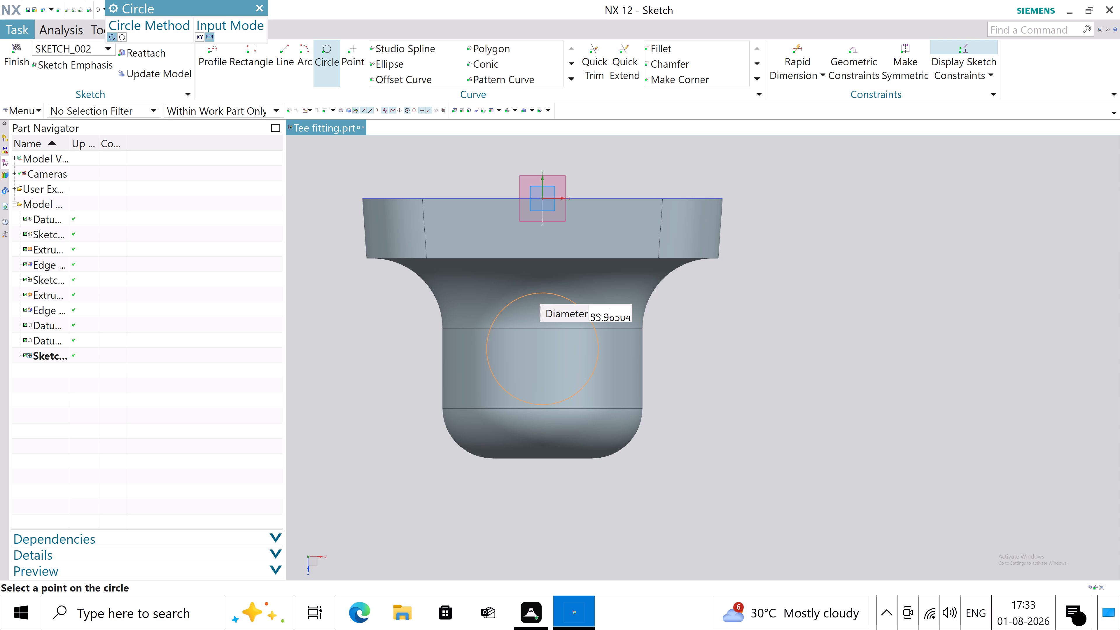
key("Return")
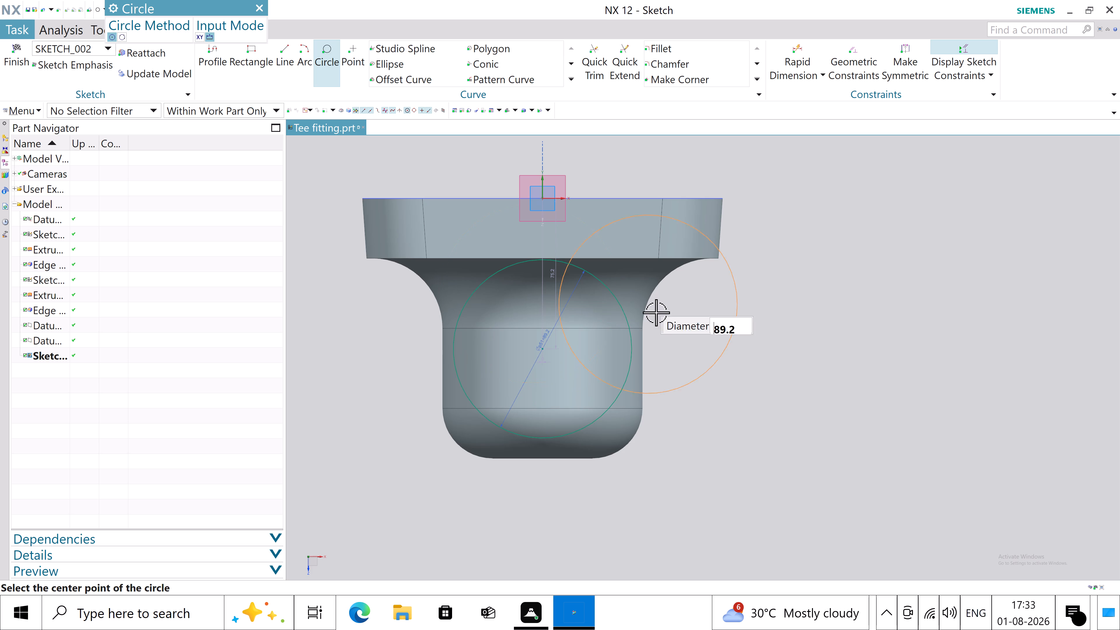
left_click(261, 7)
Place the circle centre's vertical dimension outside the body and set its distance from the flange's upper edge to 30+100-44.6 mm.
scroll(552, 255, "up", 4)
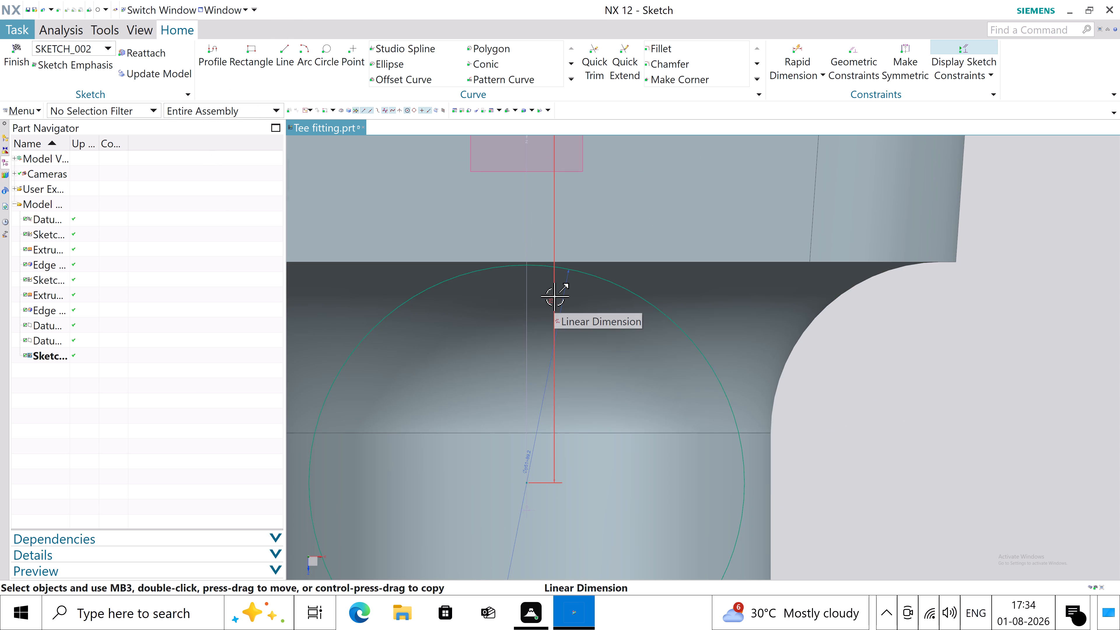
scroll(554, 296, "down", 3)
left_click_drag(551, 299, 760, 296)
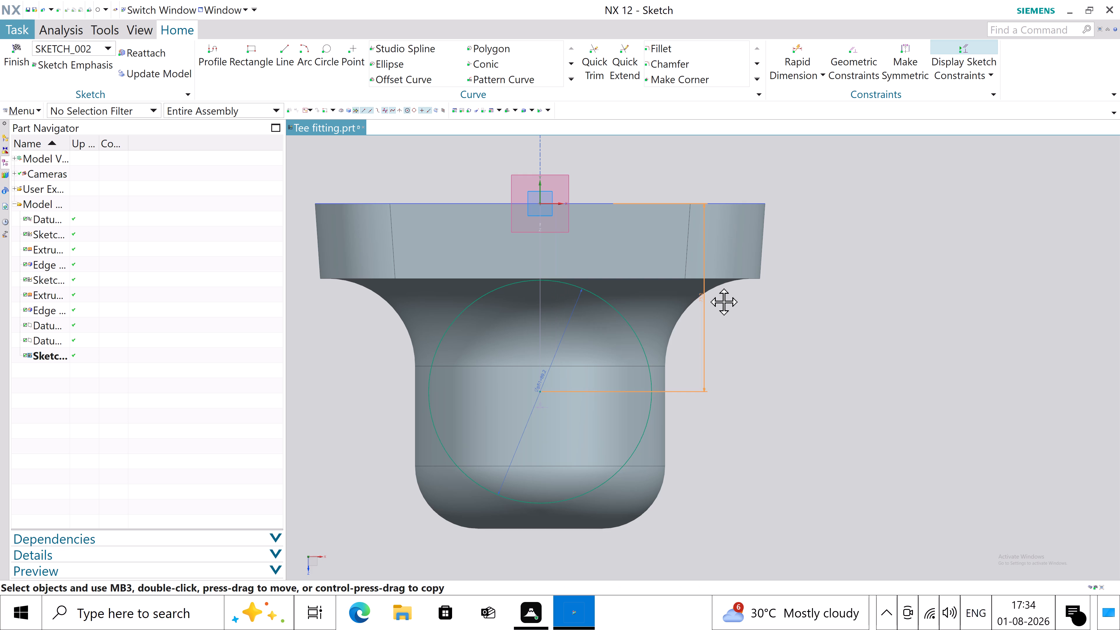
left_click_drag(760, 296, 821, 293)
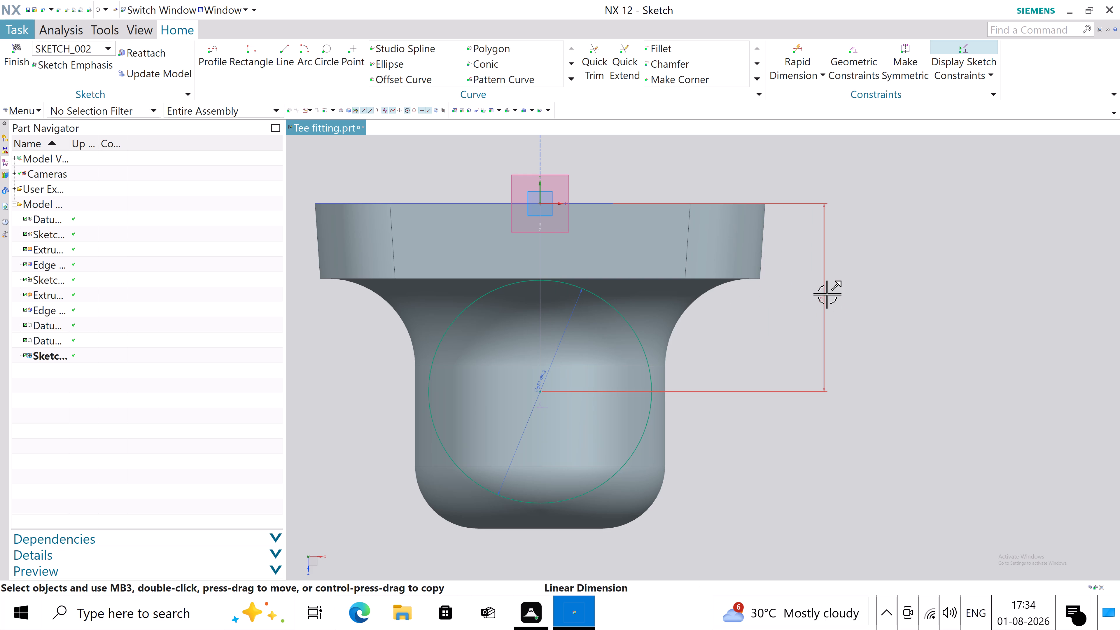
double_click(827, 294)
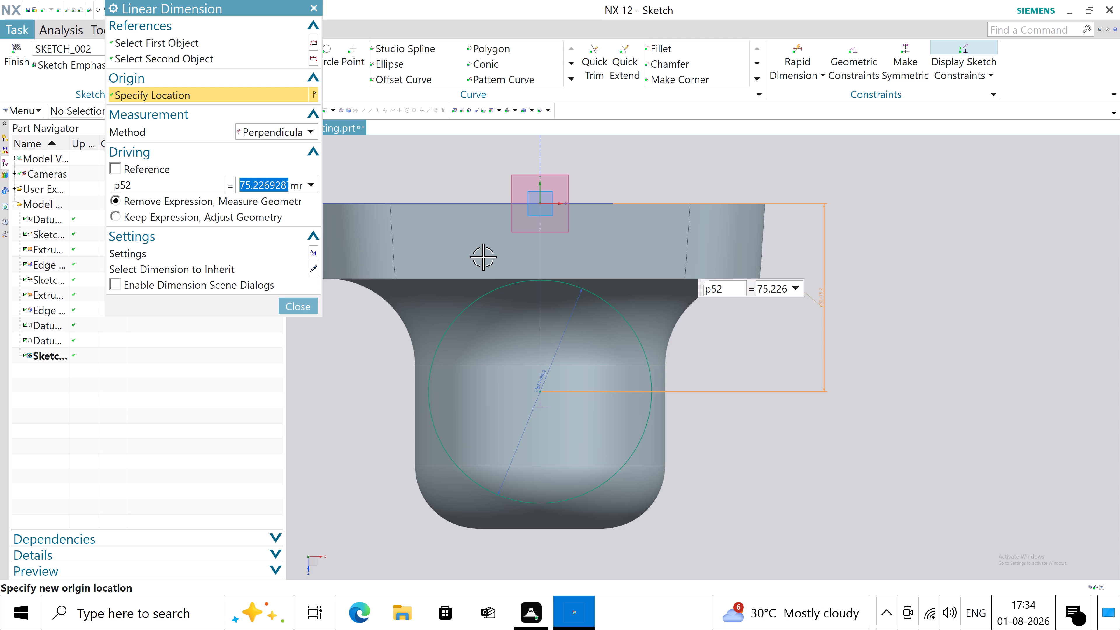
type("30")
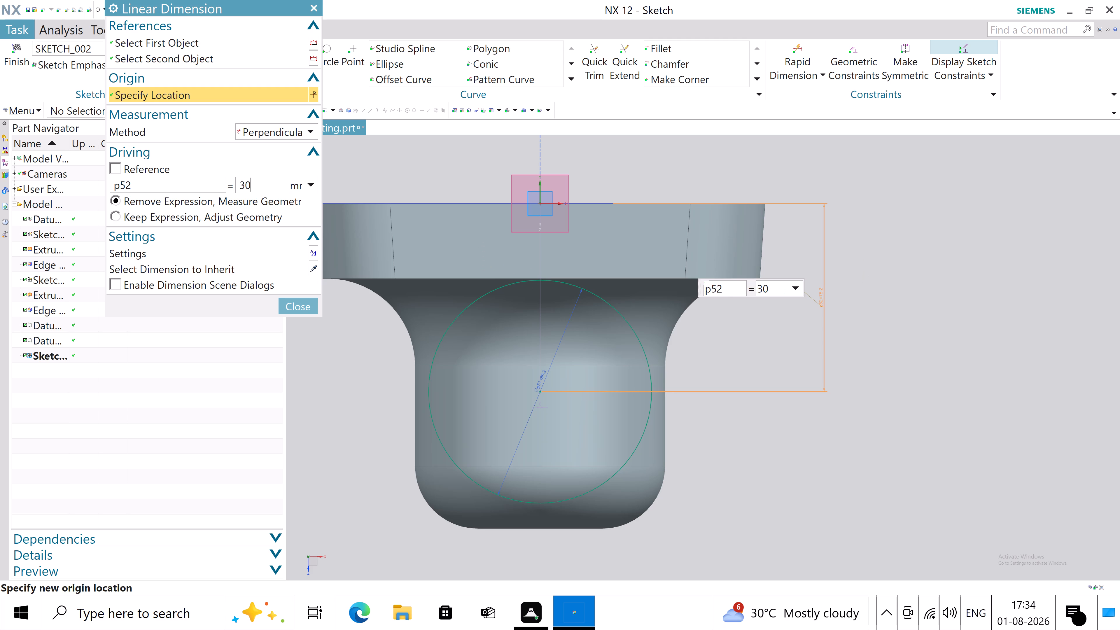
key("plus")
type("100")
type("-44.6")
key("Return")
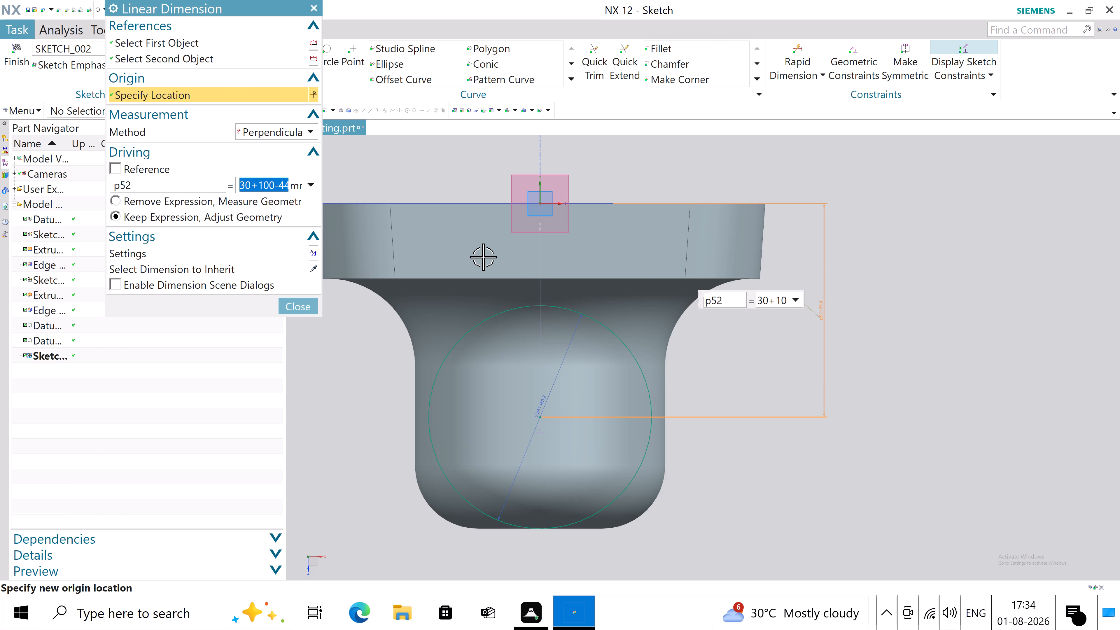
scroll(707, 357, "up", 2)
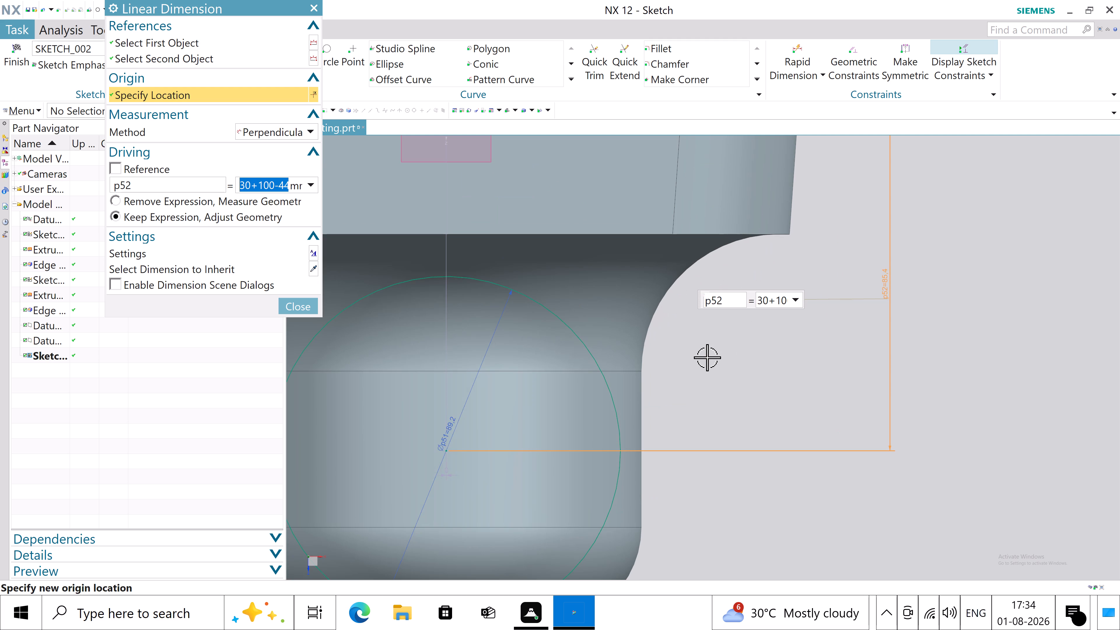
scroll(707, 357, "down", 1)
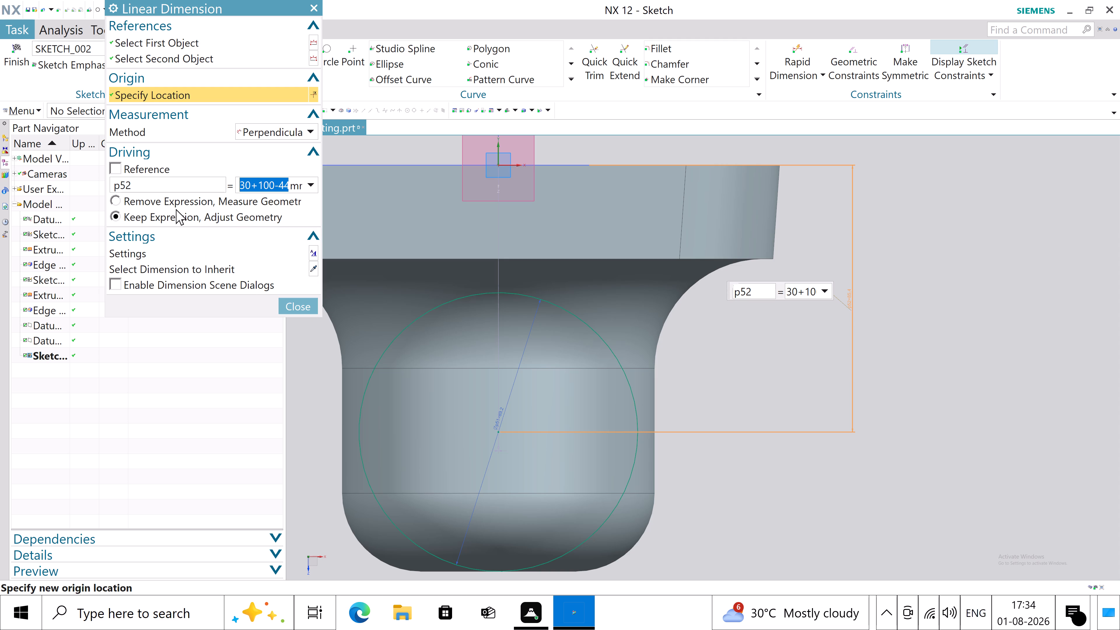
left_click(175, 201)
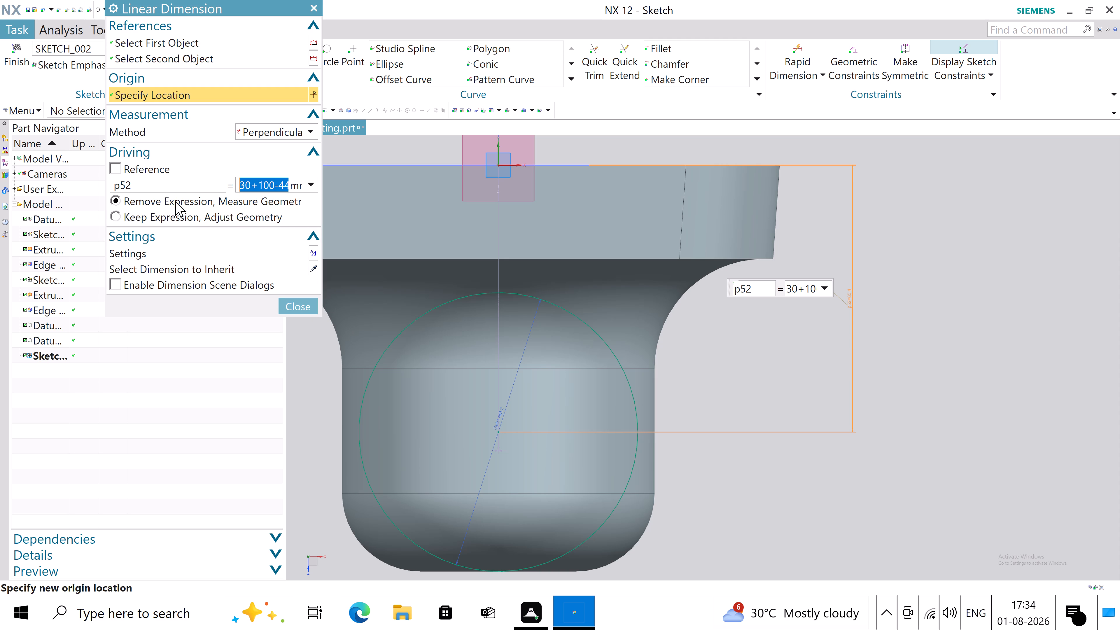
left_click(157, 215)
left_click(291, 304)
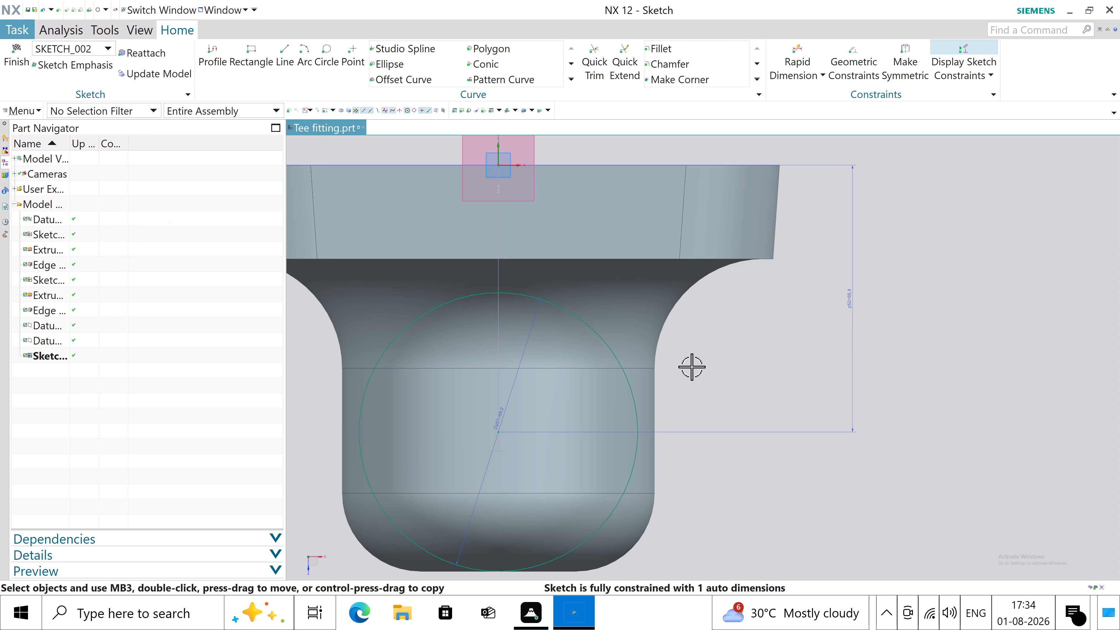
Reopen the circle centre's vertical dimension without changing it and check its expression and displayed value up close.
double_click(851, 290)
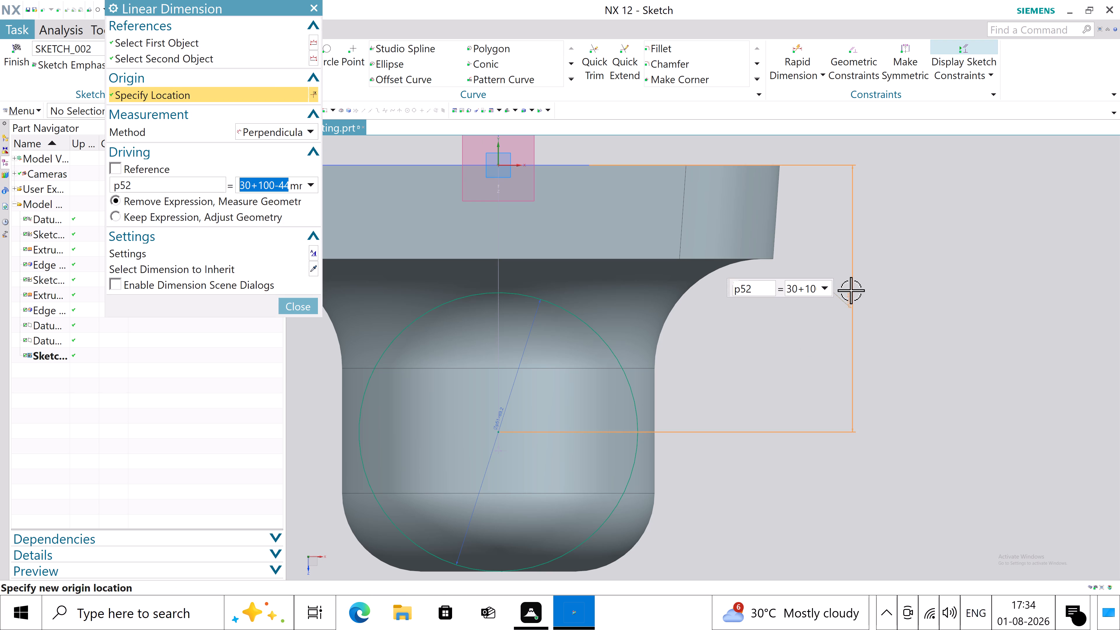
scroll(882, 312, "up", 3)
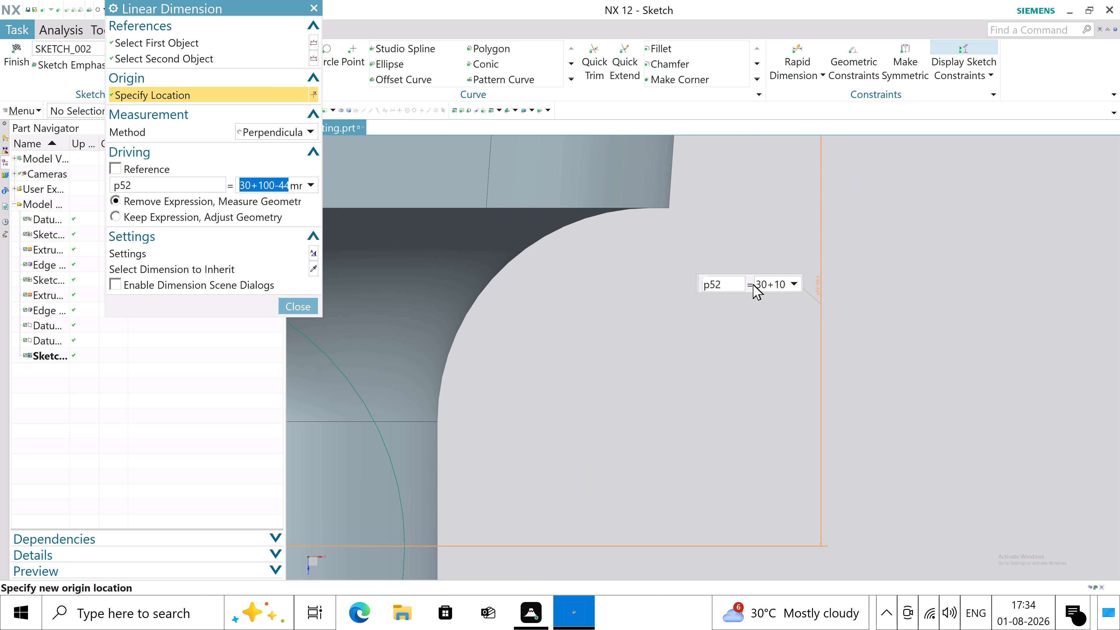
left_click(790, 285)
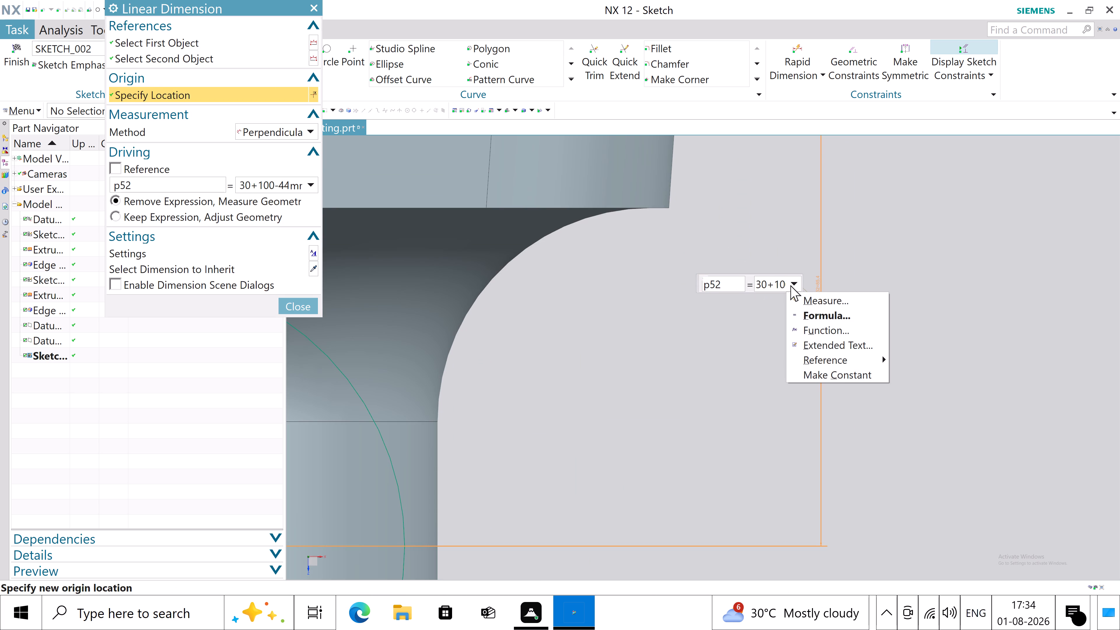
left_click(756, 346)
left_click(780, 328)
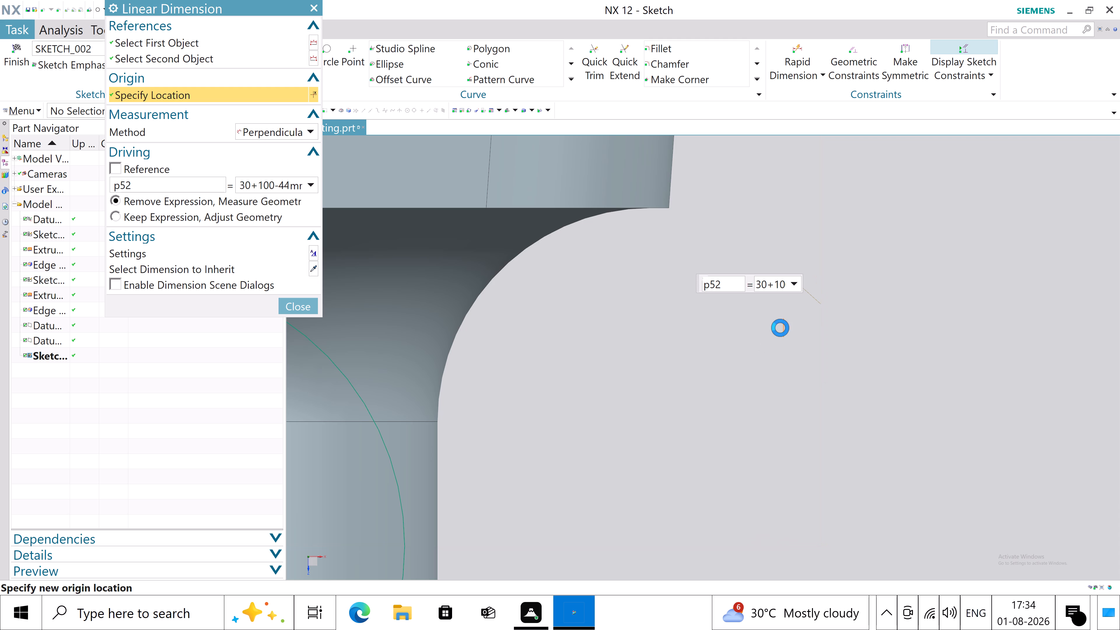
key("Escape")
key("Escape")
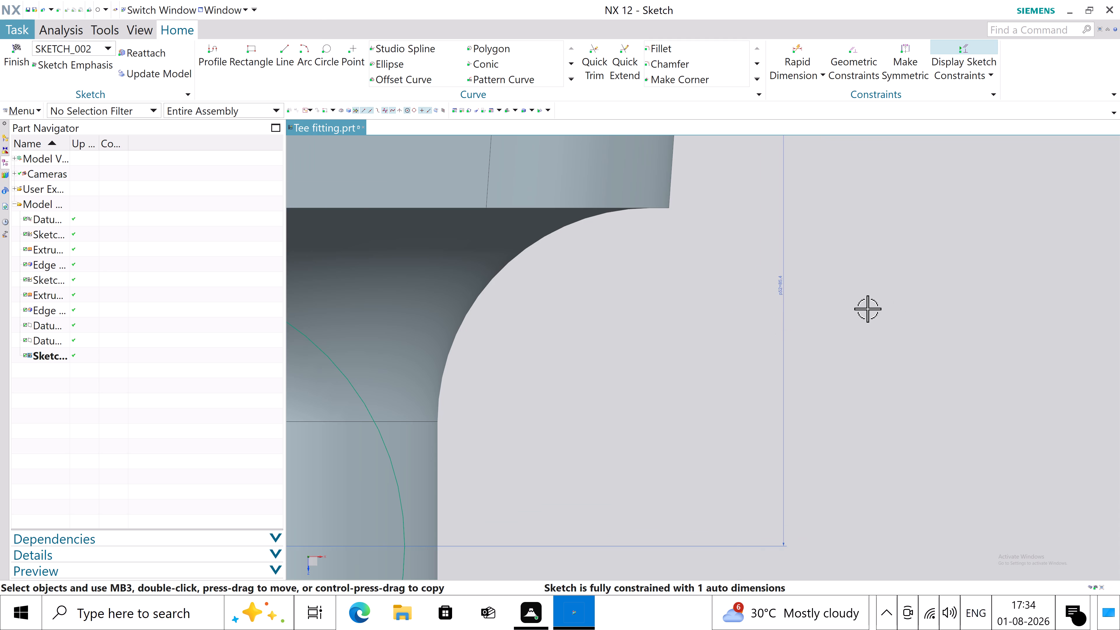
scroll(867, 308, "up", 2)
scroll(701, 239, "up", 3)
scroll(772, 276, "up", 4)
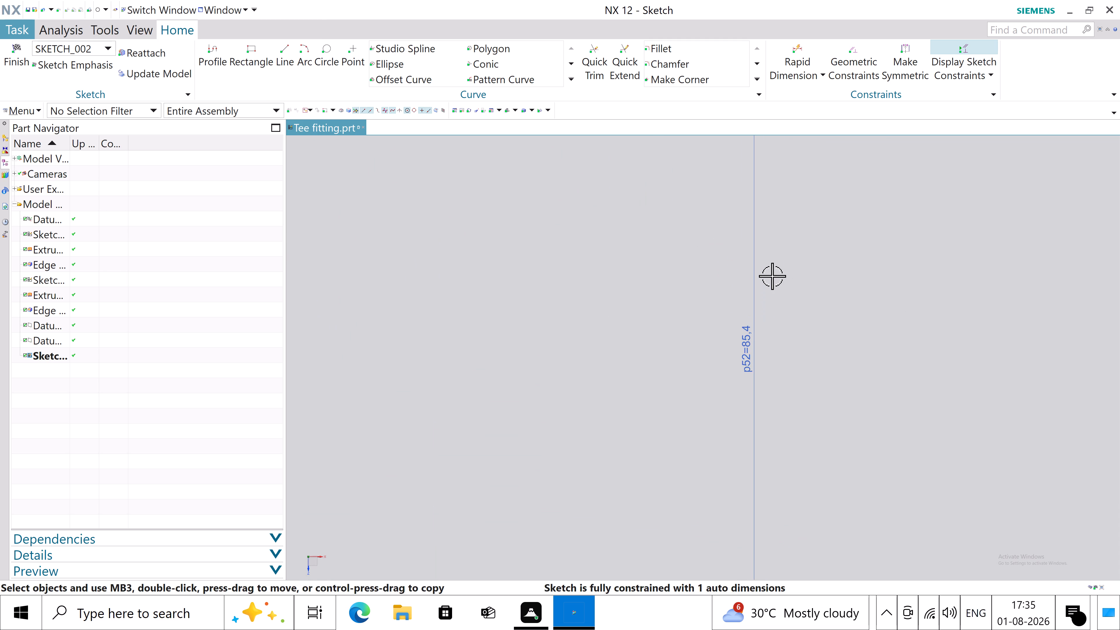
scroll(771, 390, "up", 3)
scroll(802, 314, "down", 10)
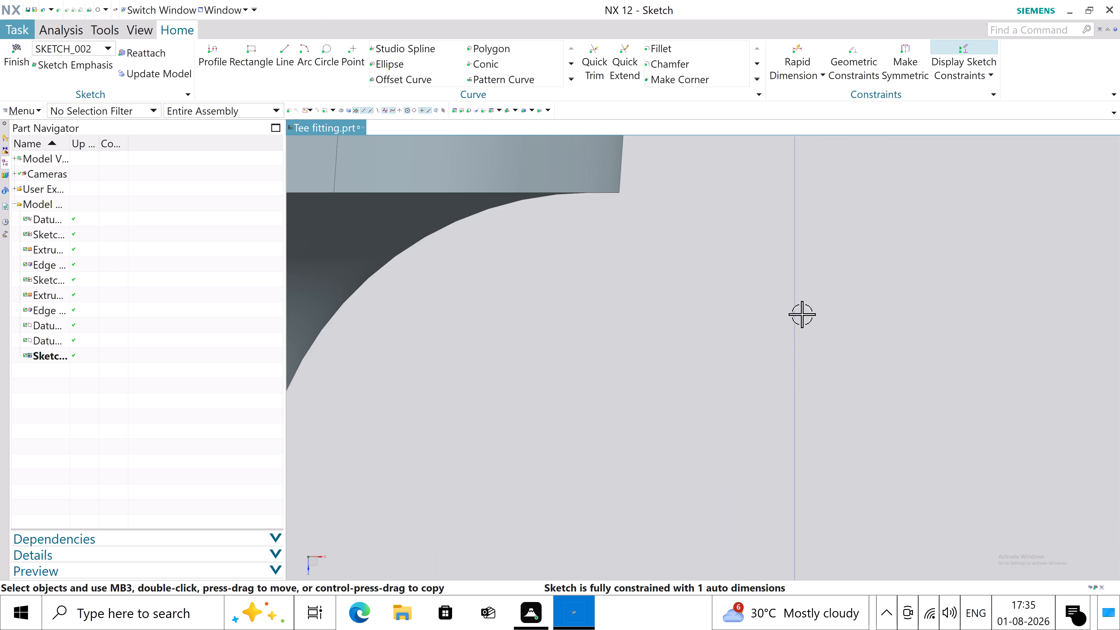
scroll(802, 314, "down", 6)
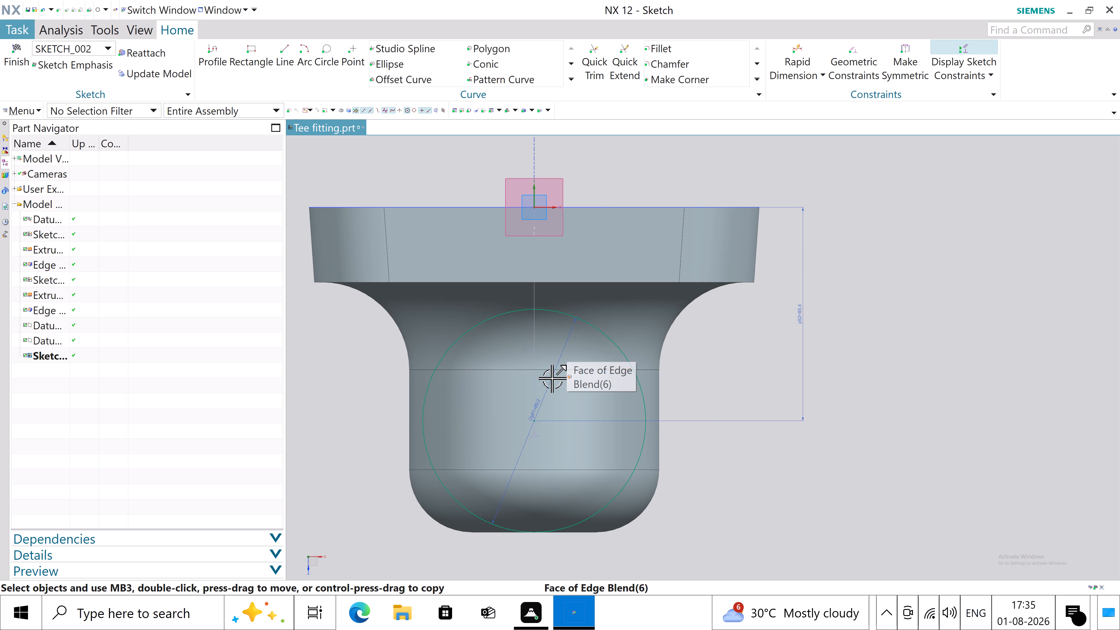
Move the large circle's diameter dimension outside the cylindrical body.
left_click_drag(552, 378, 736, 363)
double_click(740, 368)
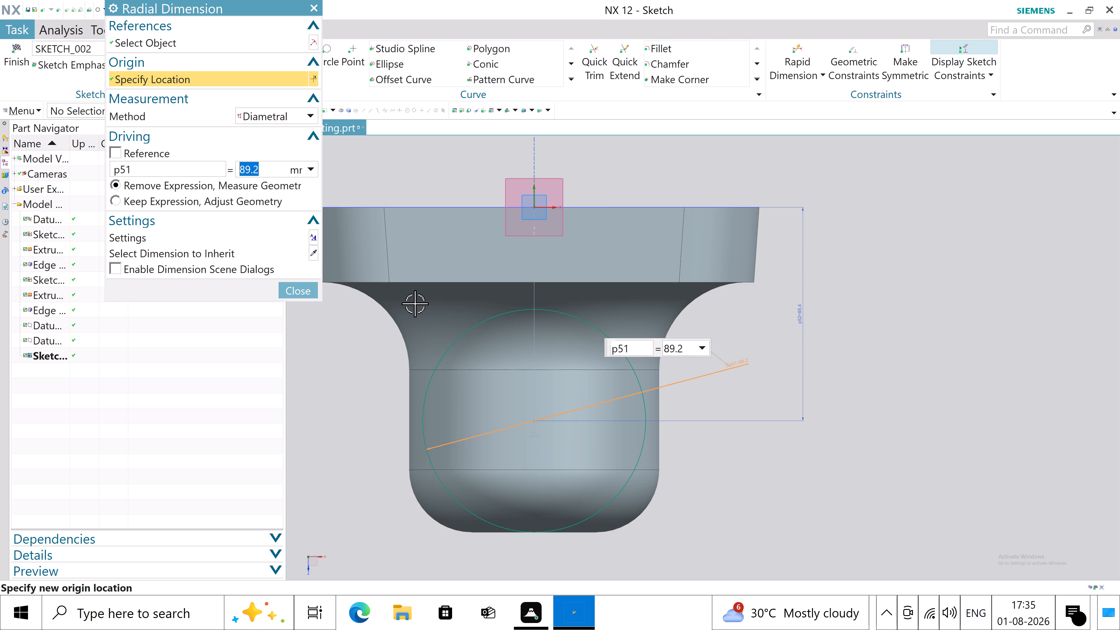
left_click(304, 291)
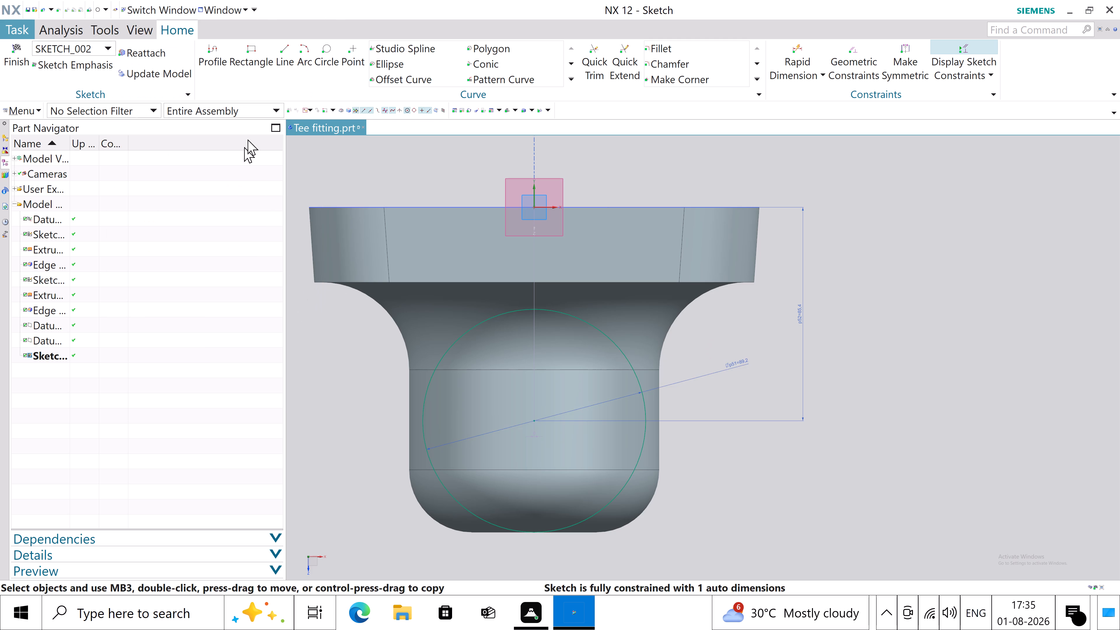
Sketch two 28.2 mm circles level with the large circle's centre, one on each side of the body, the left one about 80 mm away.
left_click(320, 52)
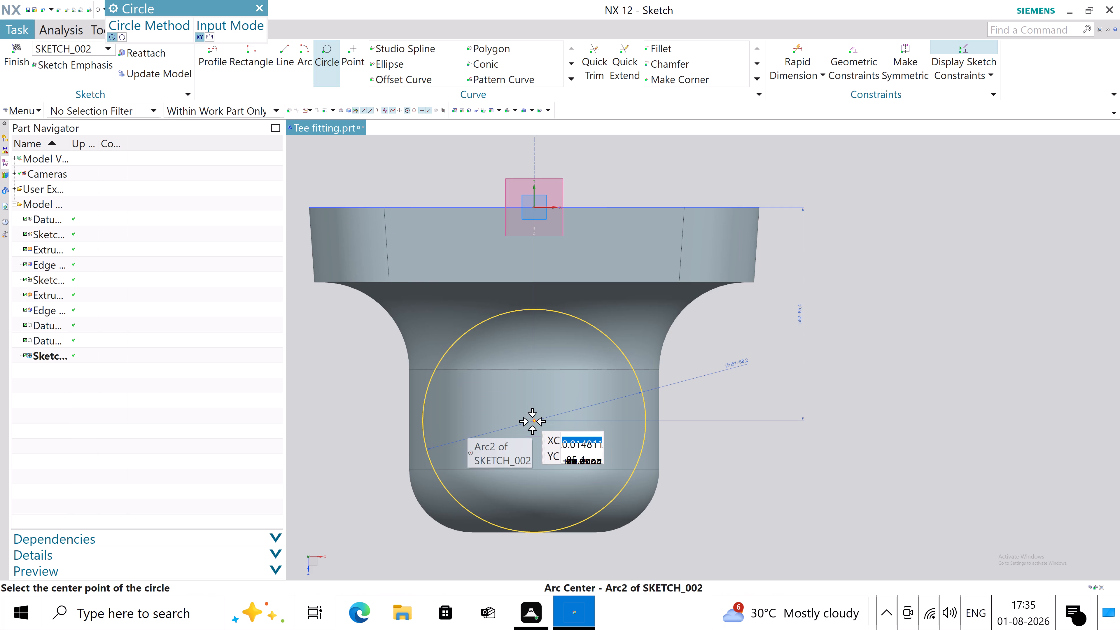
left_click(335, 416)
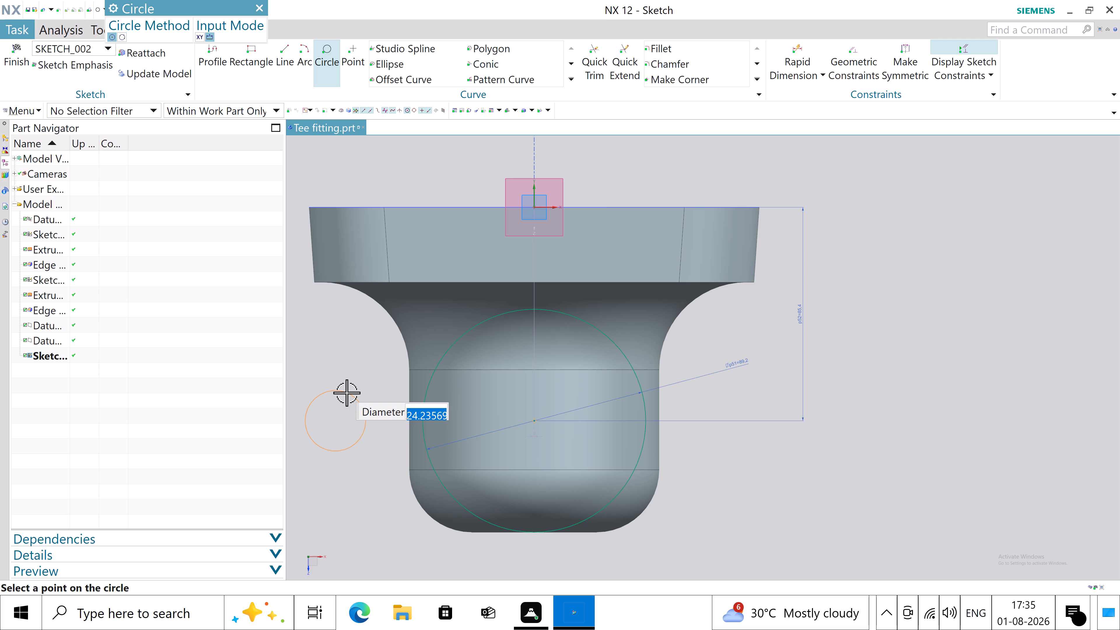
type("28")
type(".2")
key("Return")
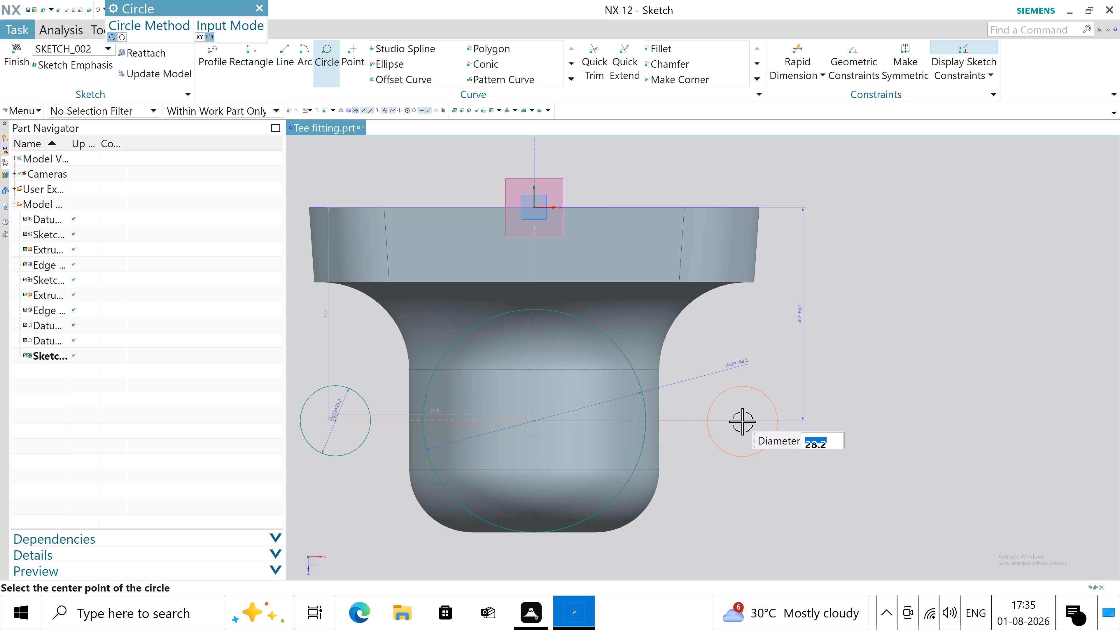
left_click(742, 421)
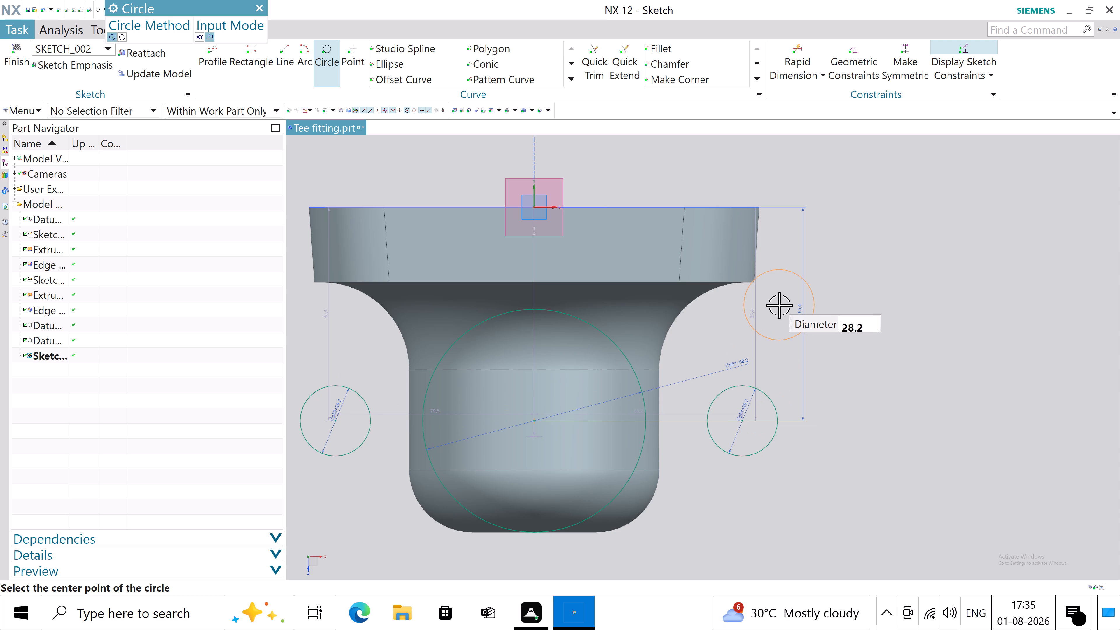
key("Escape")
key("Escape")
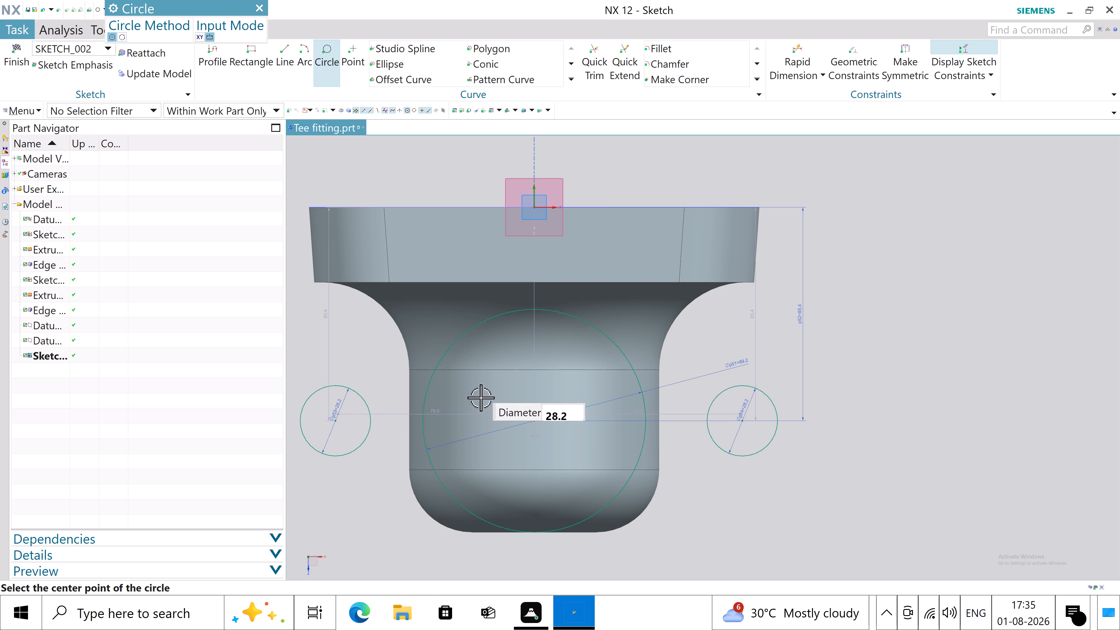
Place the left small circle's horizontal dimension below it and set its centre distance from the large circle's centre to 46 mm.
left_click_drag(435, 412, 360, 514)
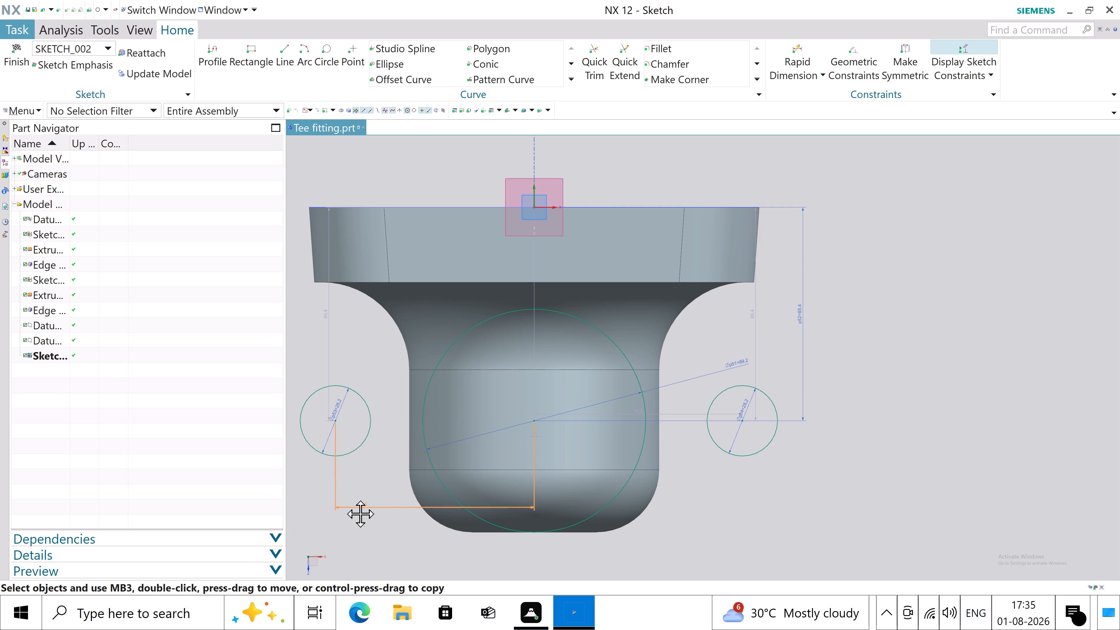
left_click_drag(360, 514, 360, 517)
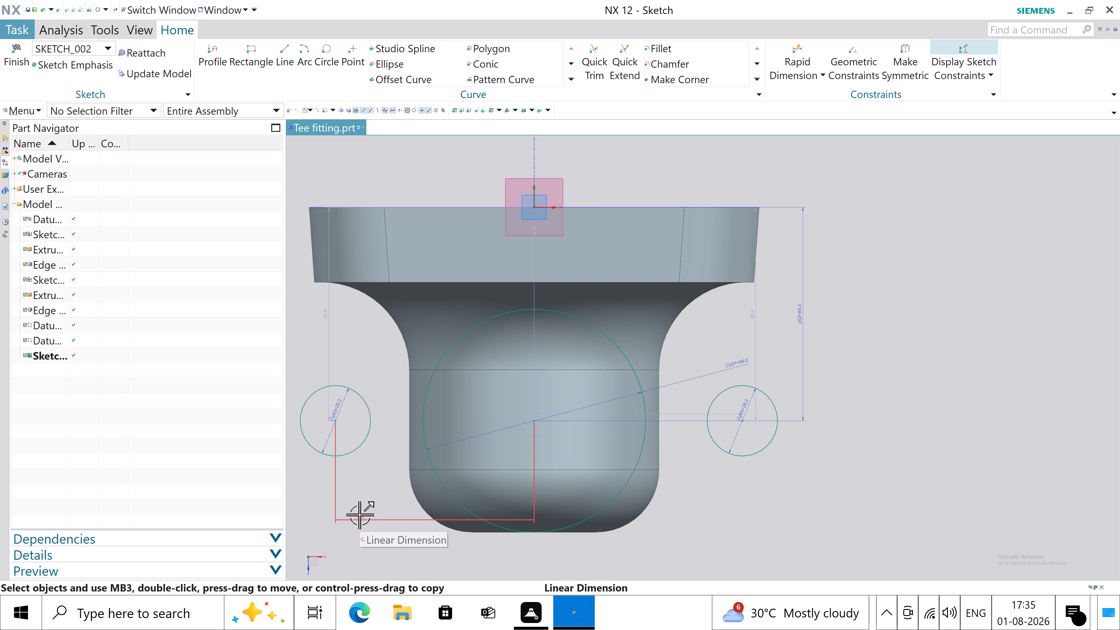
double_click(365, 521)
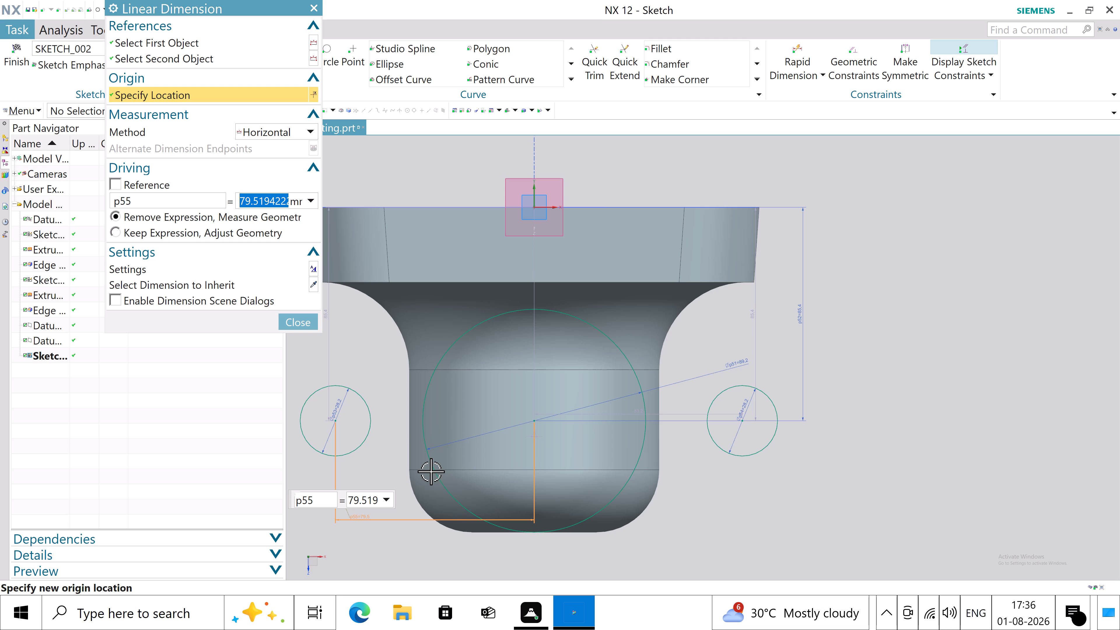
type("46")
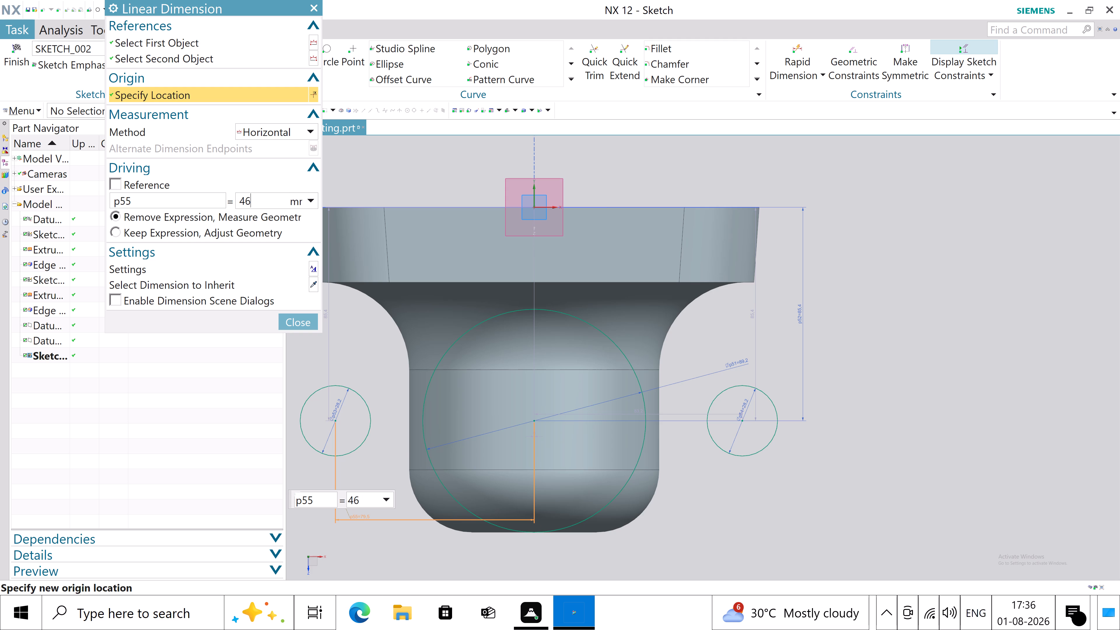
key("Return")
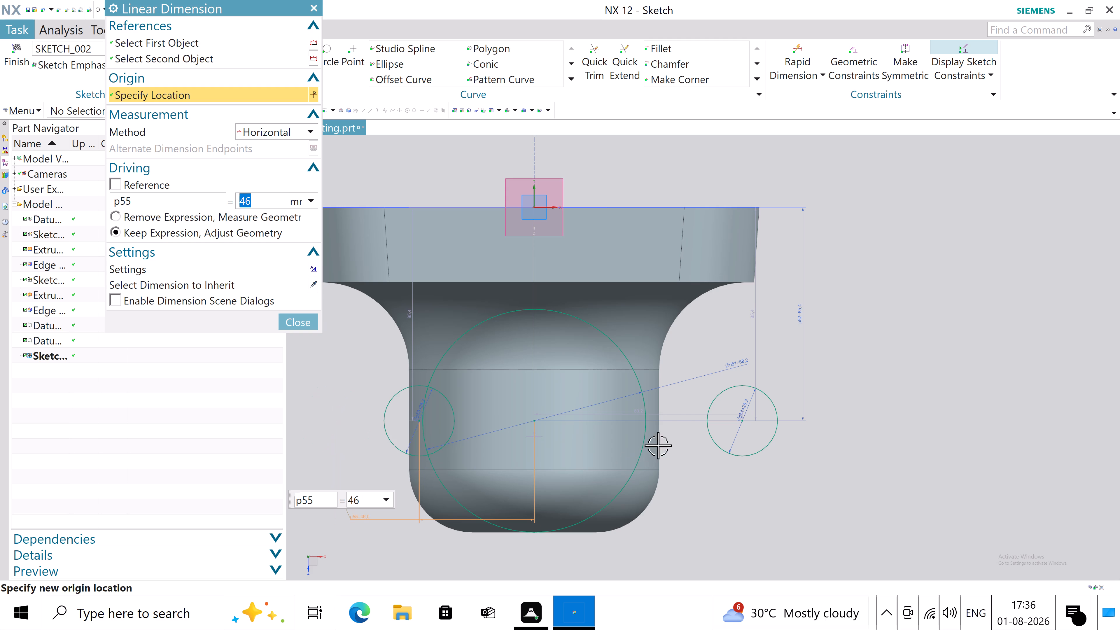
Place the right small circle's horizontal dimension below it and set its centre distance from the large circle's centre to 46 mm.
left_click(293, 322)
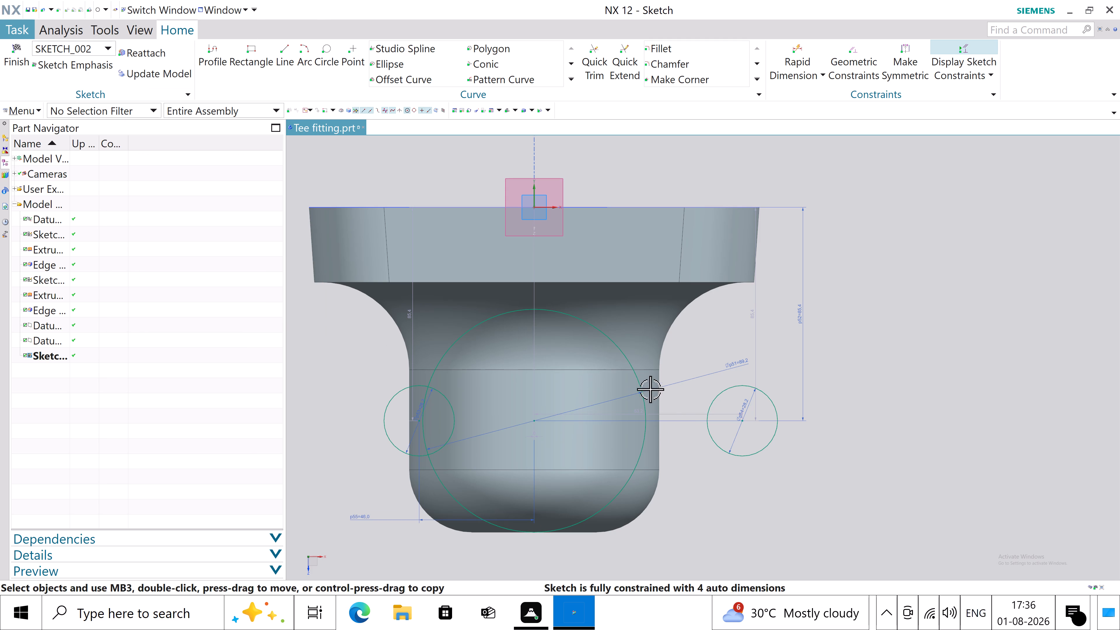
left_click_drag(691, 412, 691, 431)
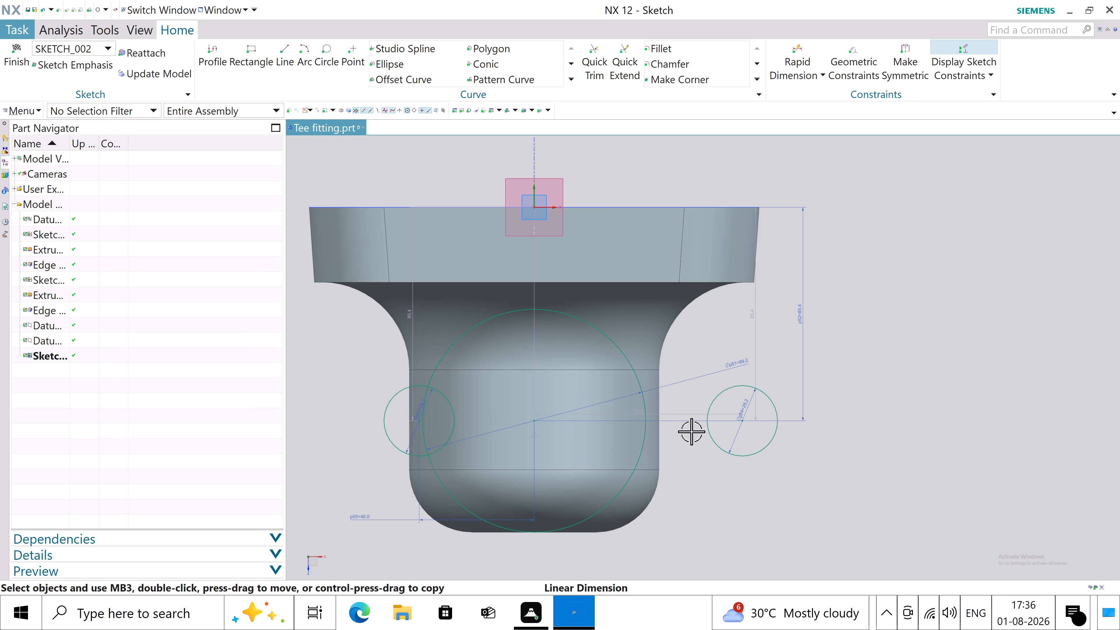
left_click_drag(691, 431, 691, 464)
double_click(692, 464)
type("46")
key("Return")
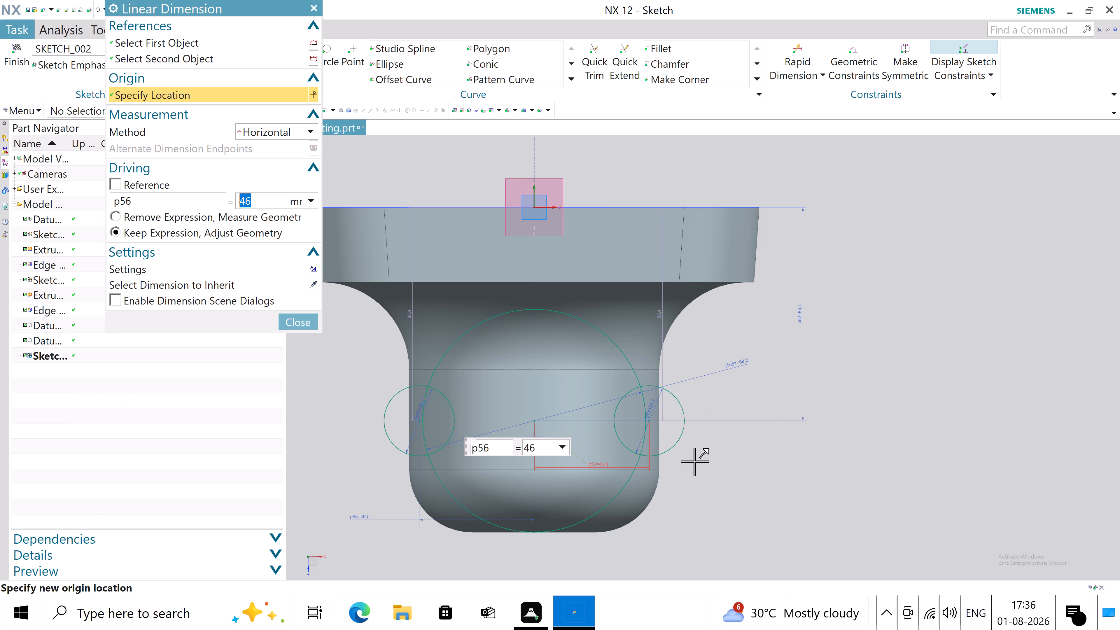
Open the right small circle's vertical dimension and close it without changing the value.
double_click(659, 312)
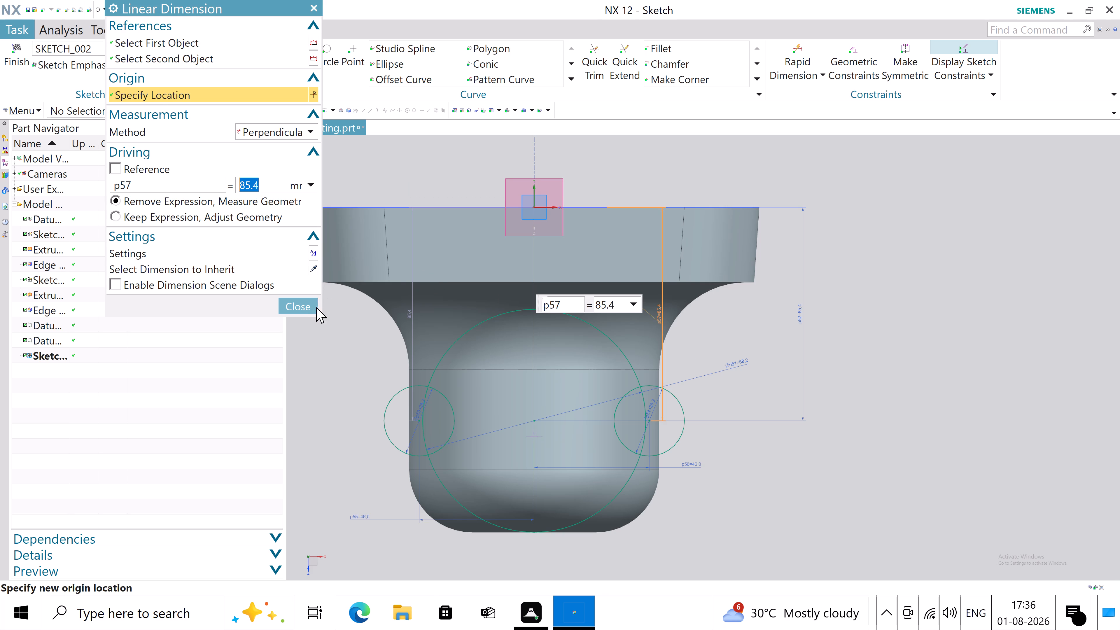
left_click(307, 310)
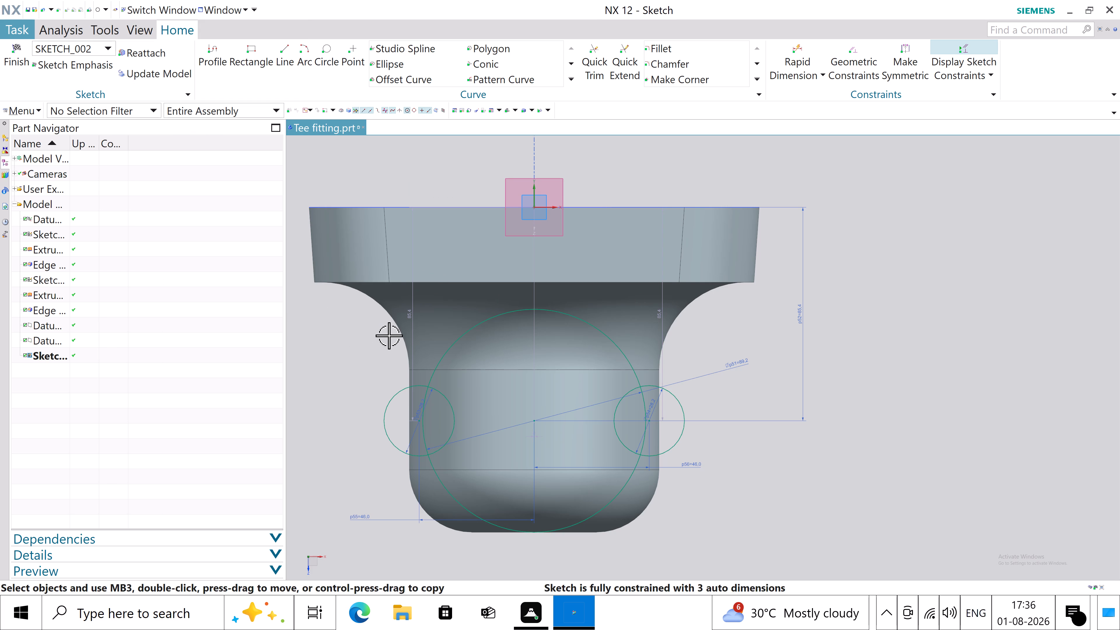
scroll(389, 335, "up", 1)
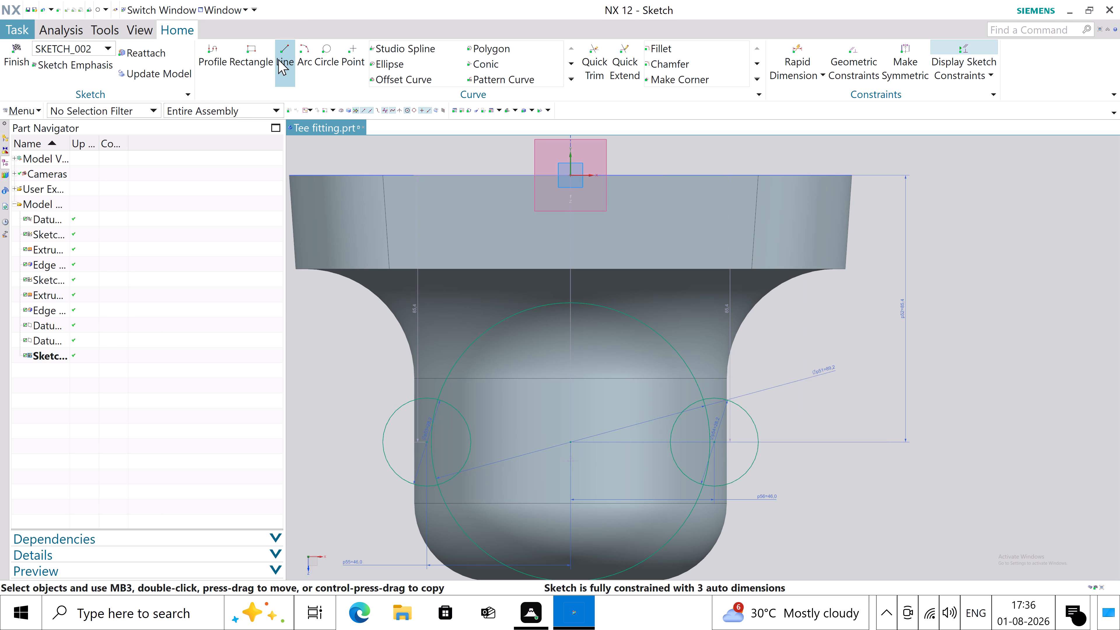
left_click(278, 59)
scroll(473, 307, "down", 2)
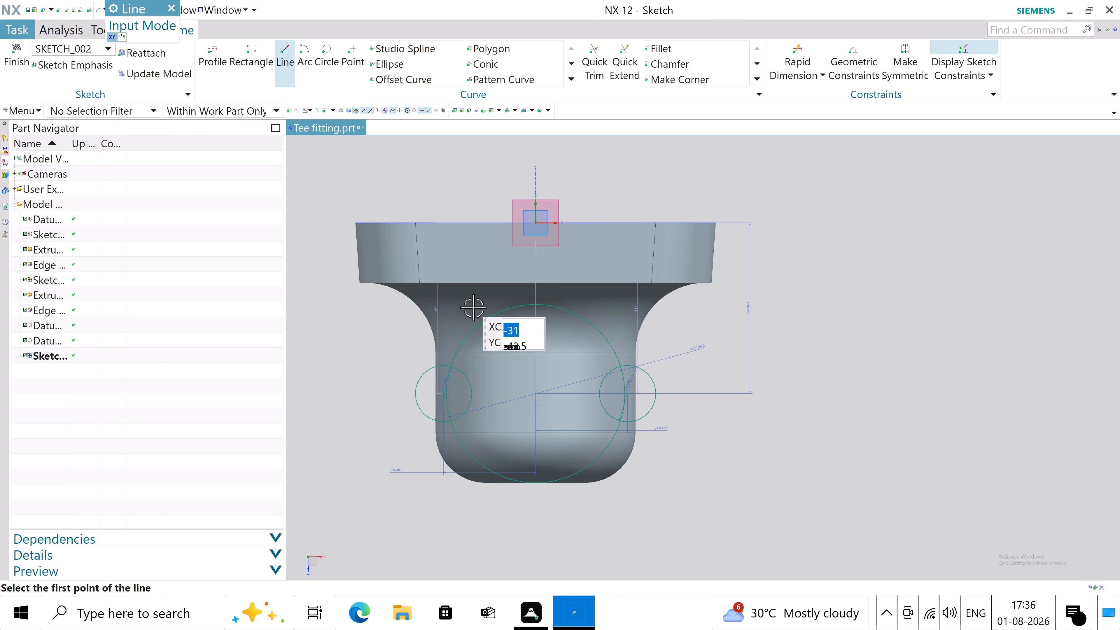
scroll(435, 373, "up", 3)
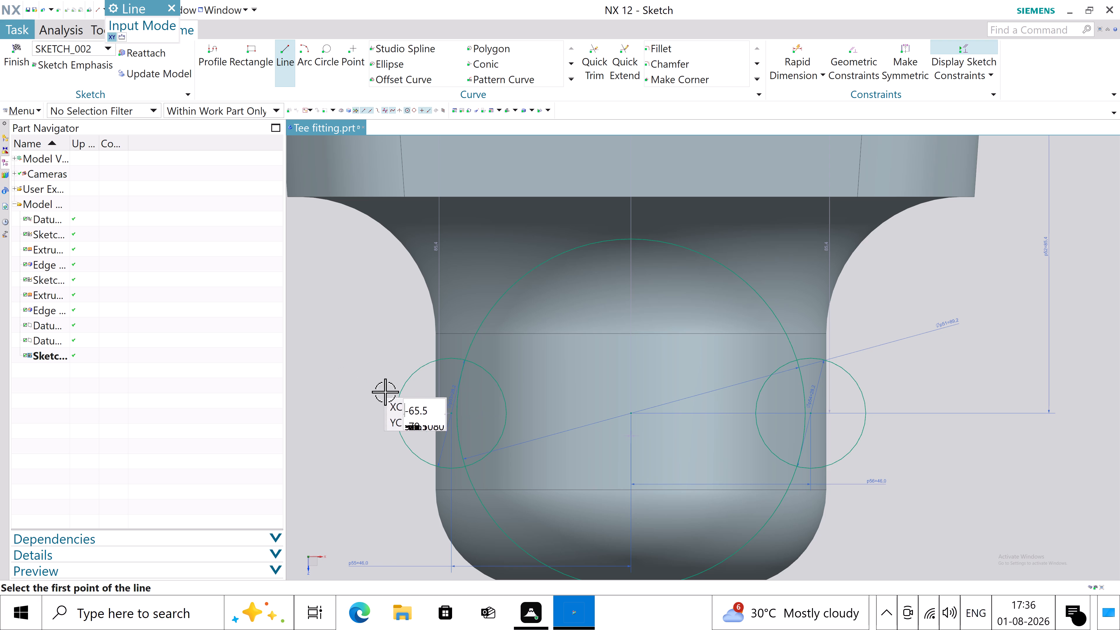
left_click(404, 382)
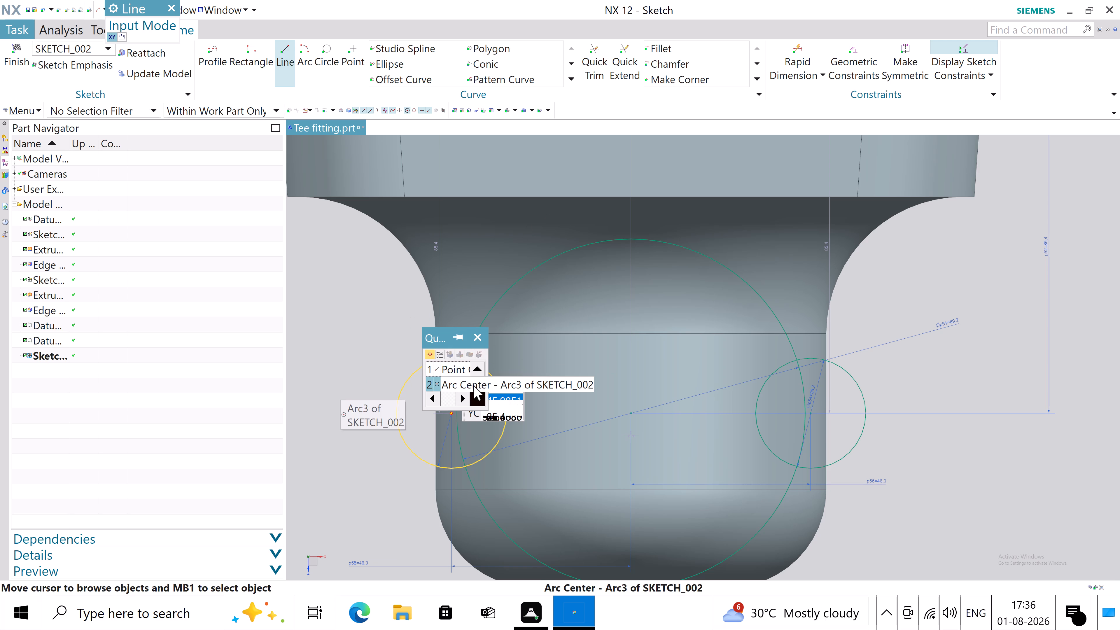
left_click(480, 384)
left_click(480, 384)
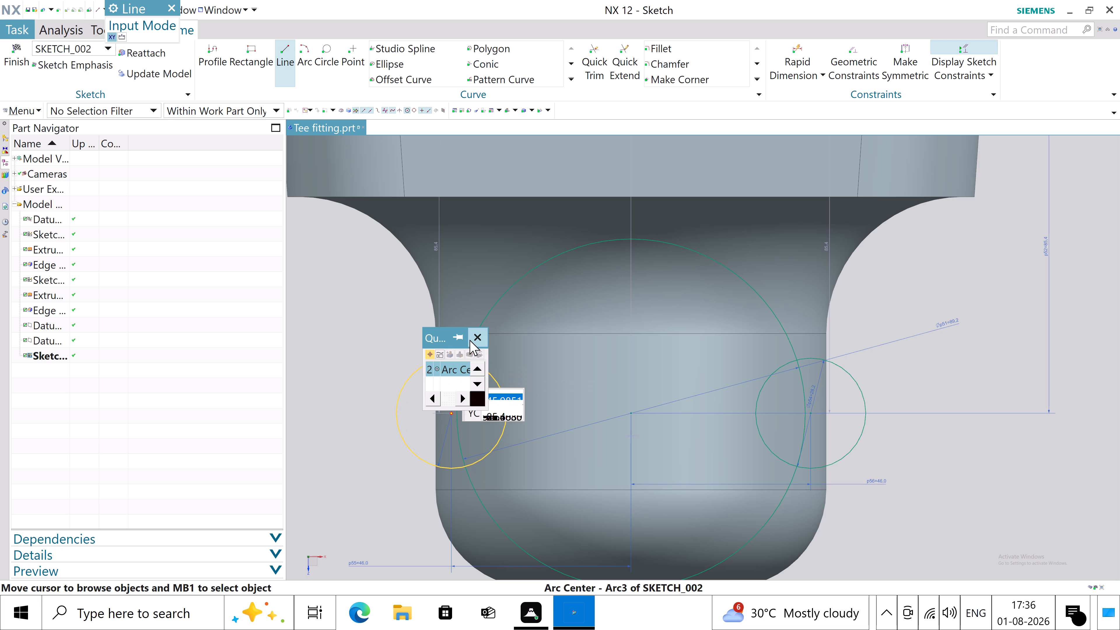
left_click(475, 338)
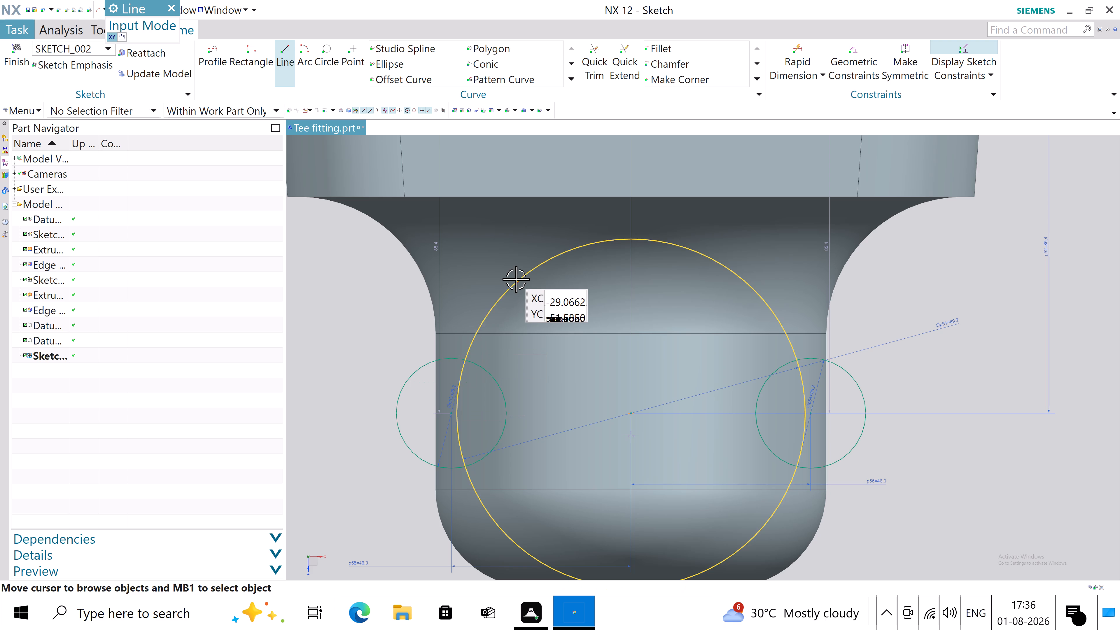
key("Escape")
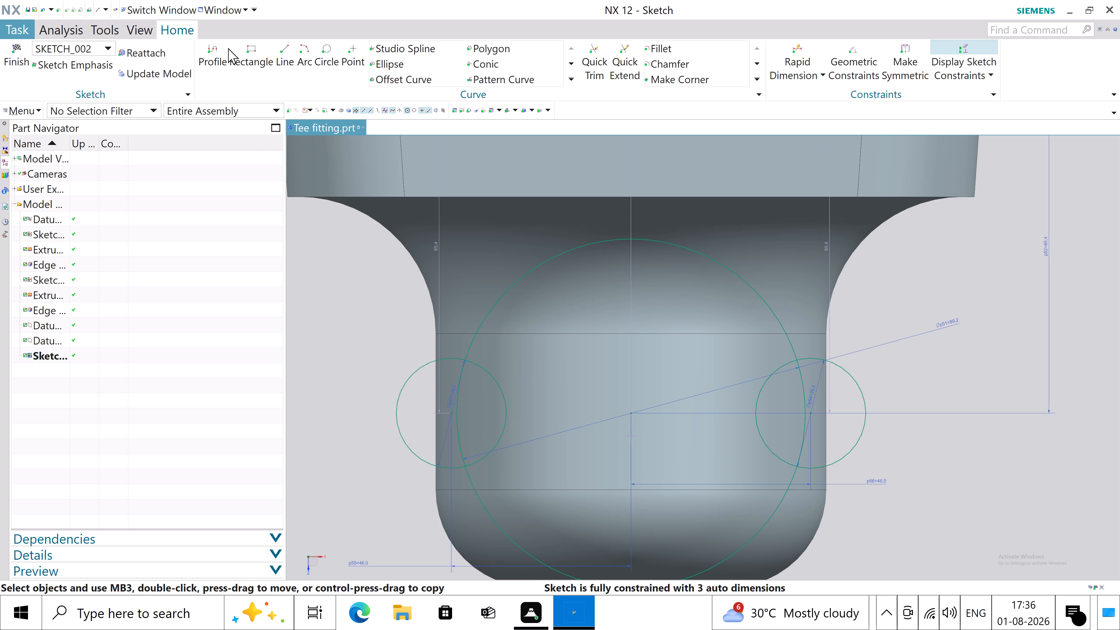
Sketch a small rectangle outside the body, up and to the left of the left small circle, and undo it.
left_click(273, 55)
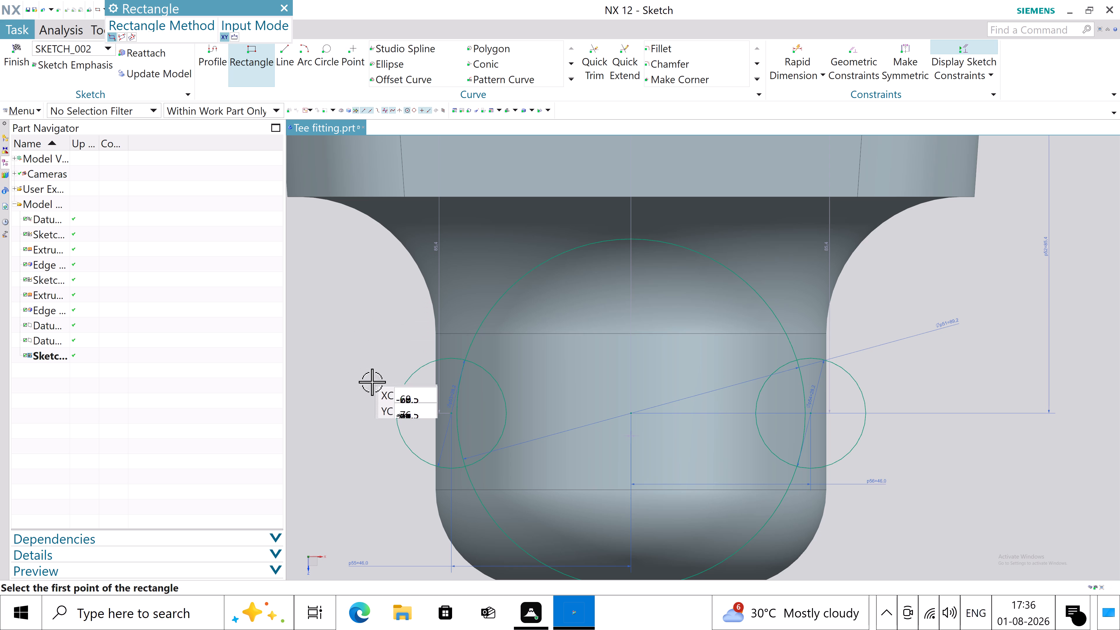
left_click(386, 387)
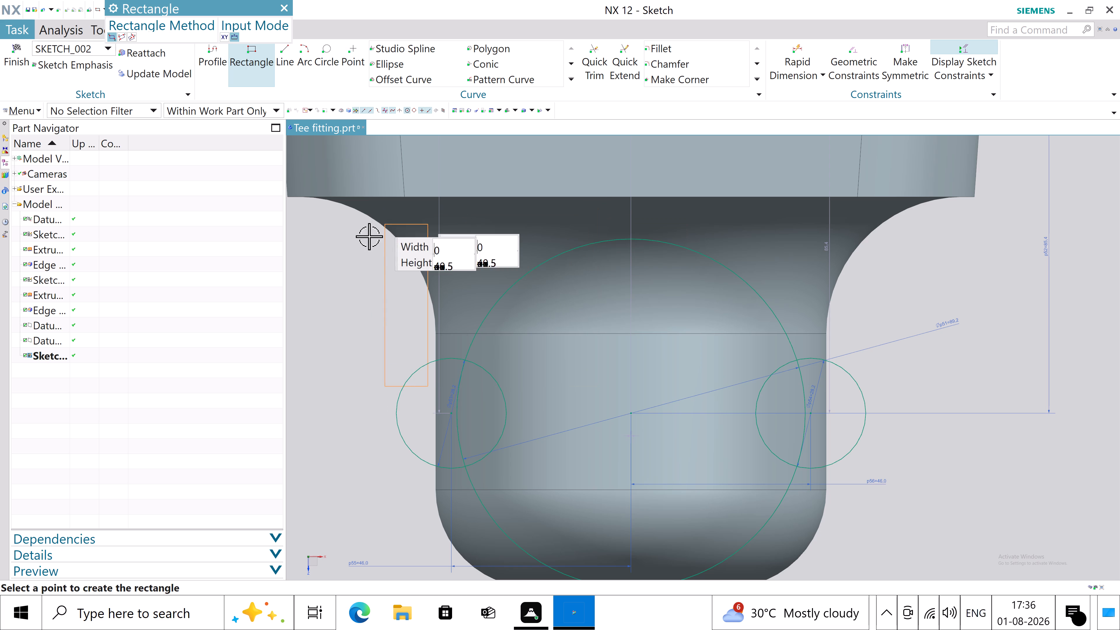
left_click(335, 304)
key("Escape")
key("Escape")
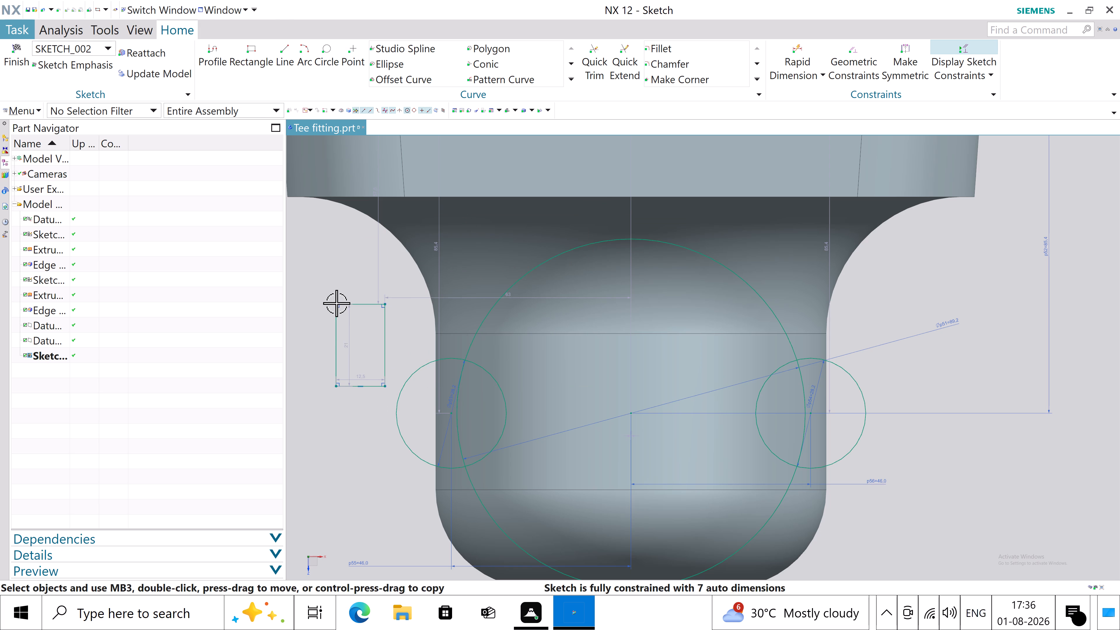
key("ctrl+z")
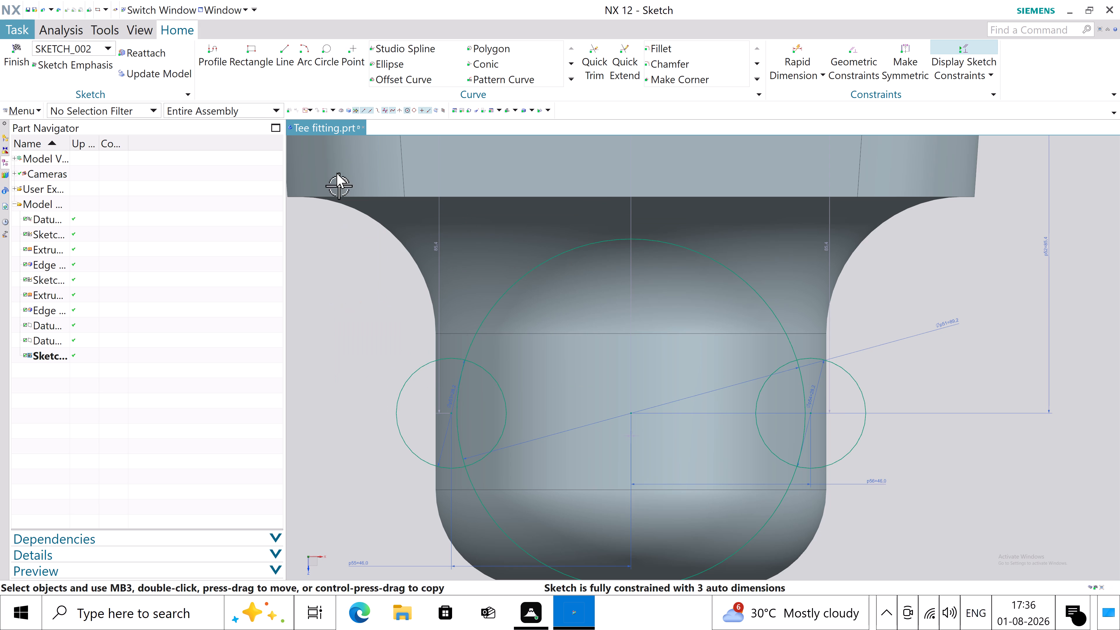
Sketch a slanted line from about X -62.5, Y -78 mm beside the left small circle, ending beneath the top flange about 12.7 mm from the centreline.
left_click(288, 60)
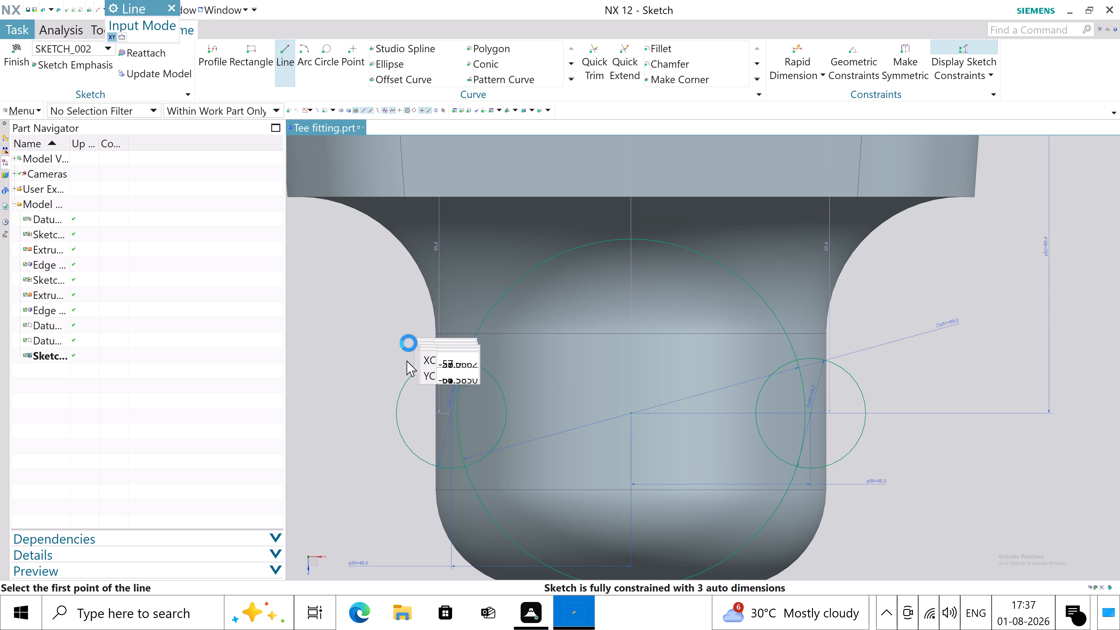
left_click(386, 384)
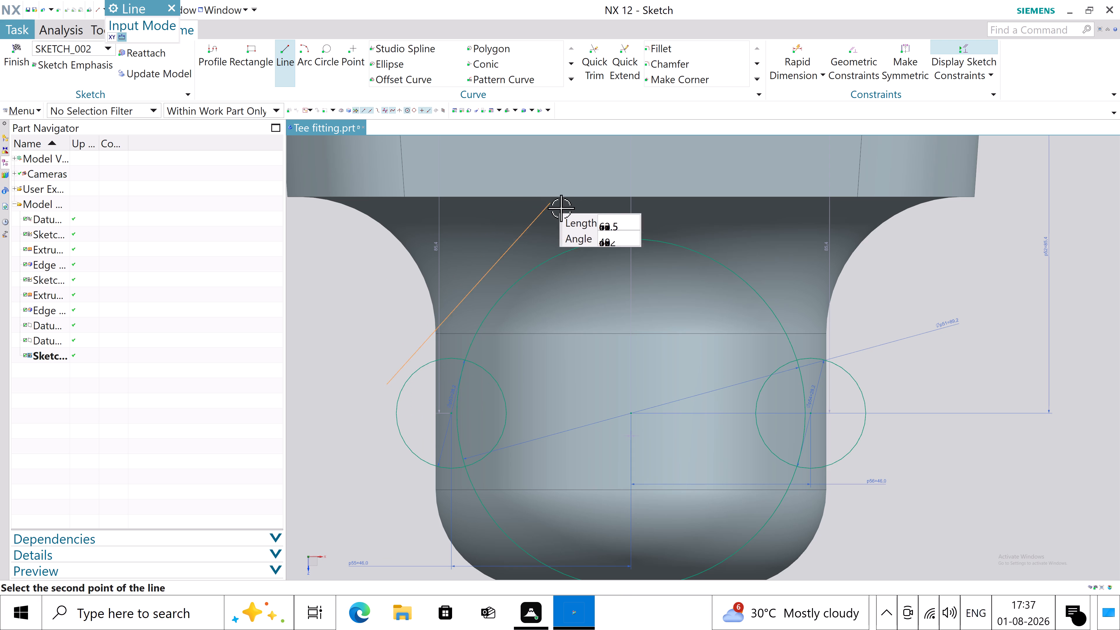
left_click(583, 210)
key("Escape")
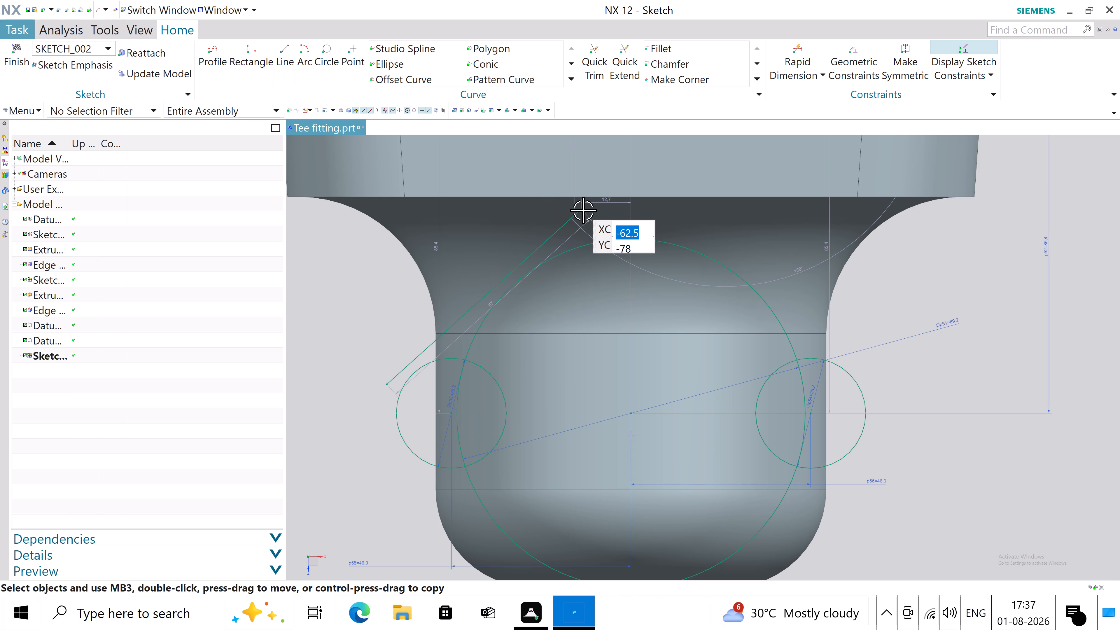
key("Escape")
key("Escape")
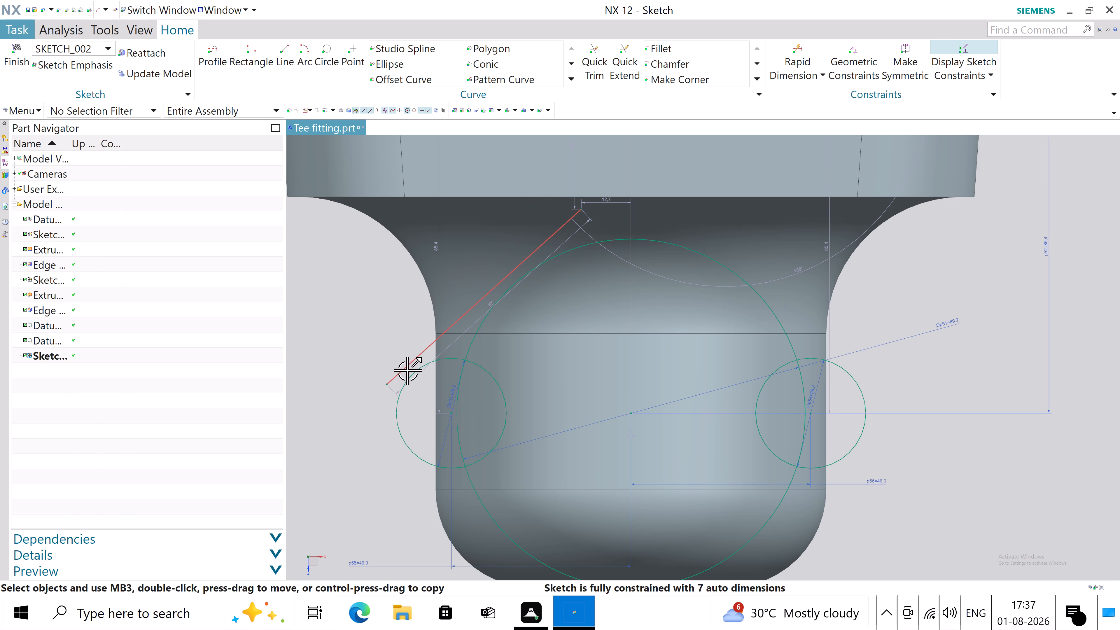
Apply a Tangent constraint between the slanted line and the left small circle.
left_click(408, 367)
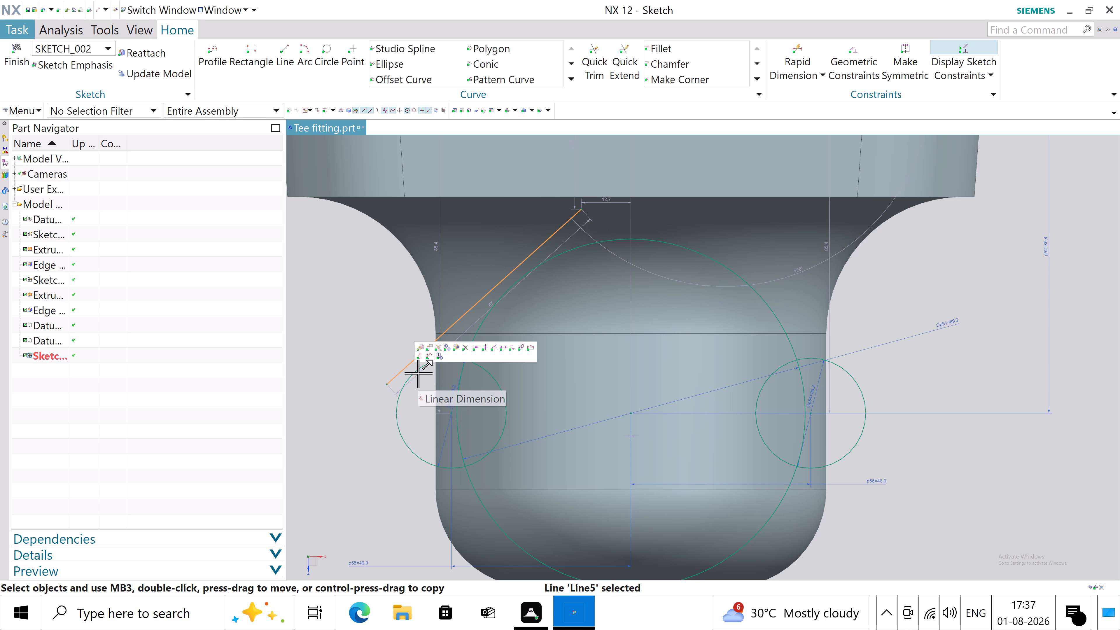
left_click(416, 373, "ctrl")
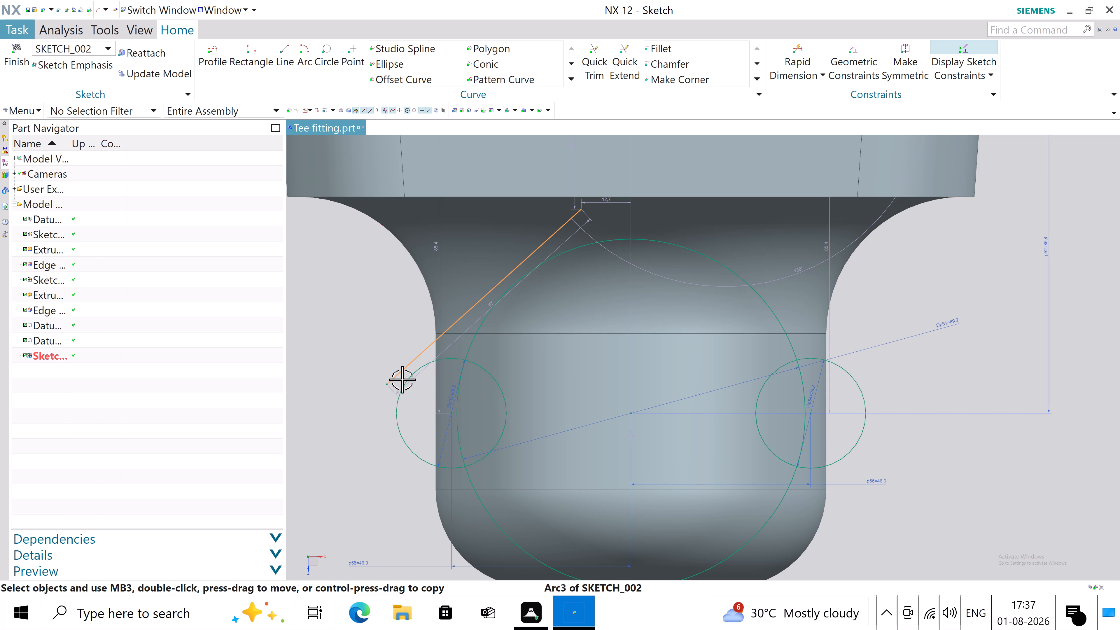
scroll(363, 453, "up", 3)
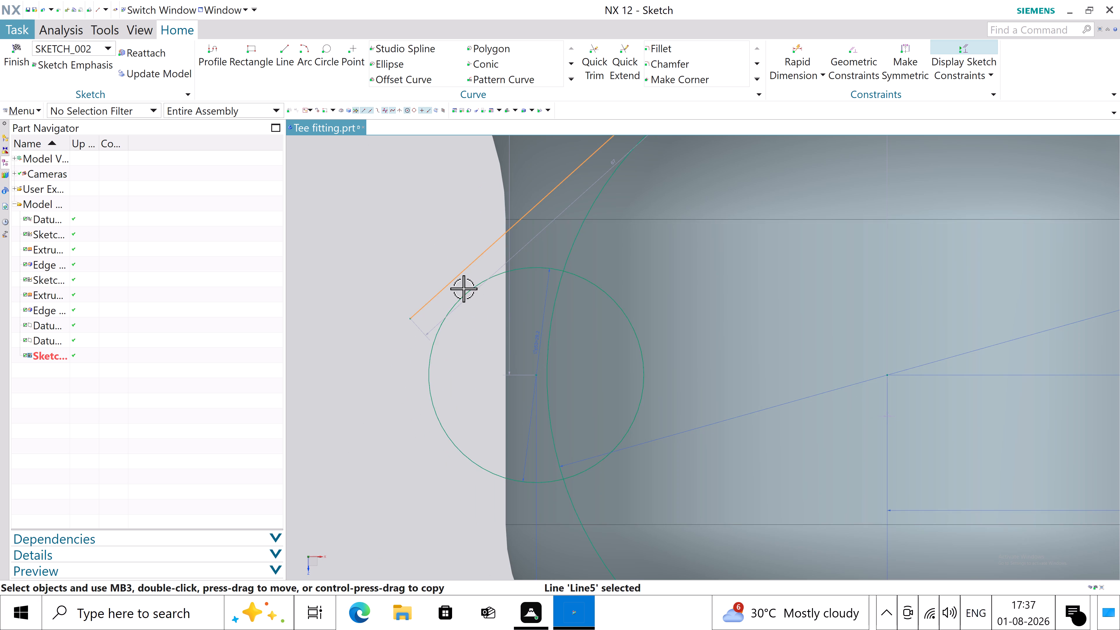
left_click(463, 294, "ctrl")
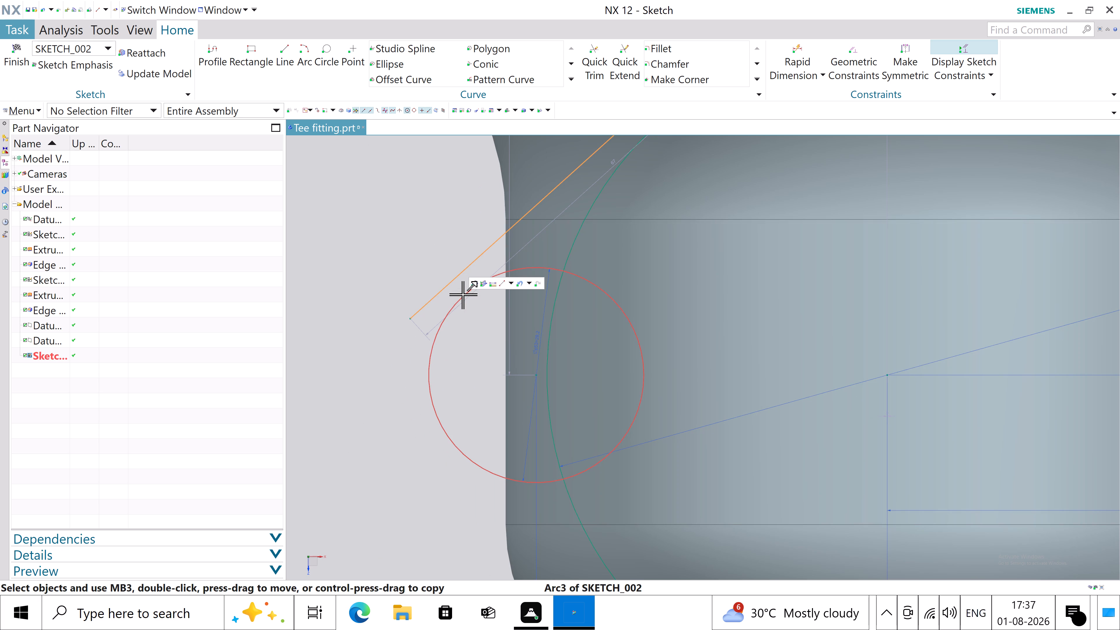
left_click(421, 255)
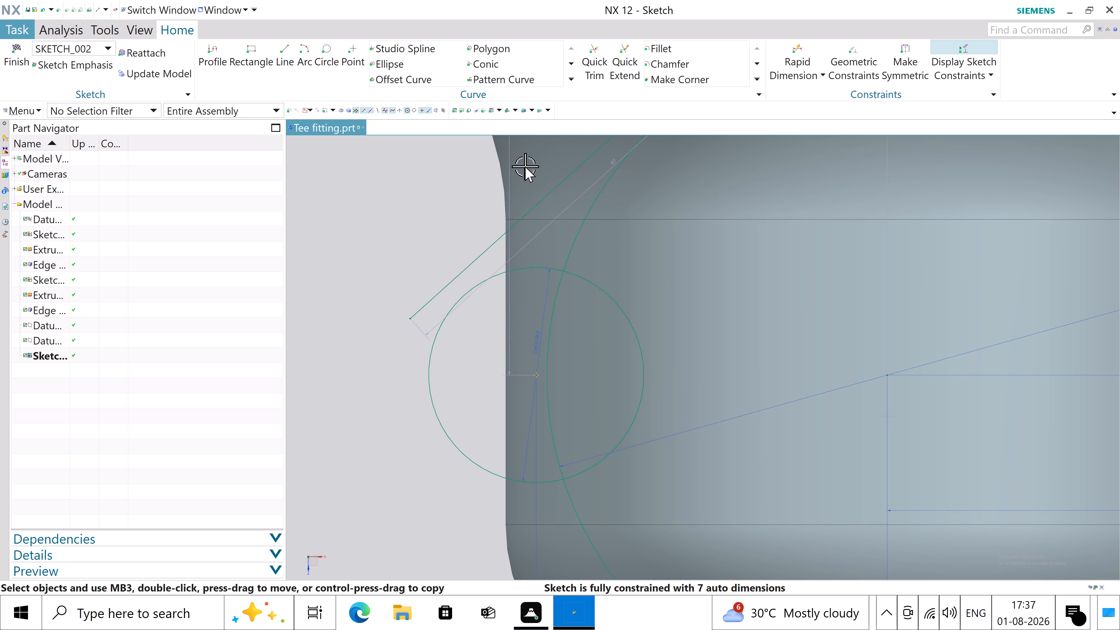
left_click(859, 71)
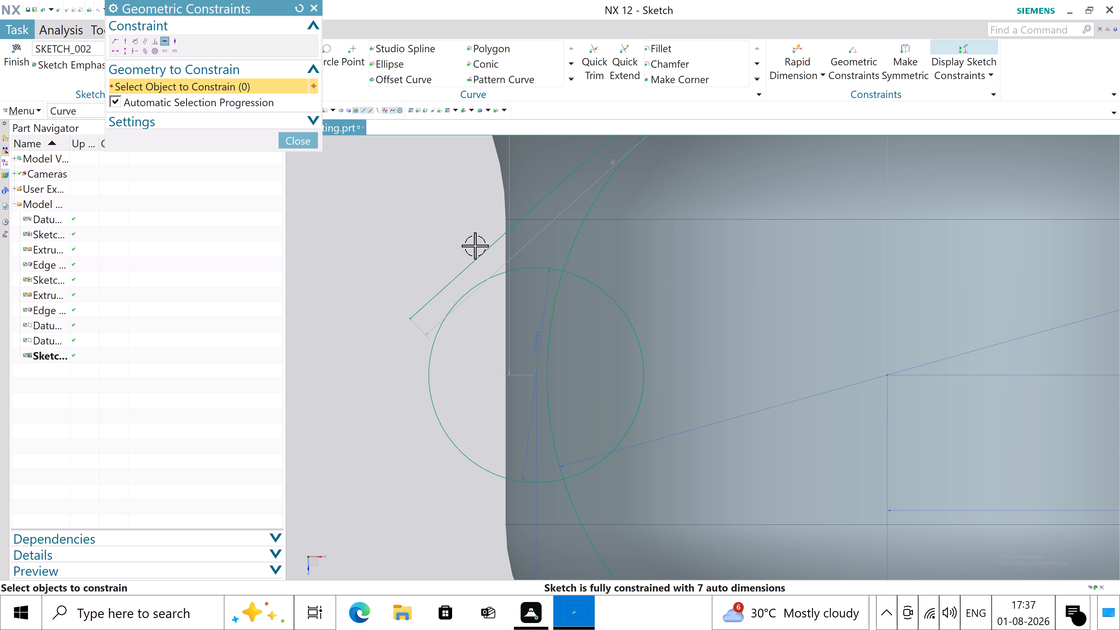
left_click(135, 46)
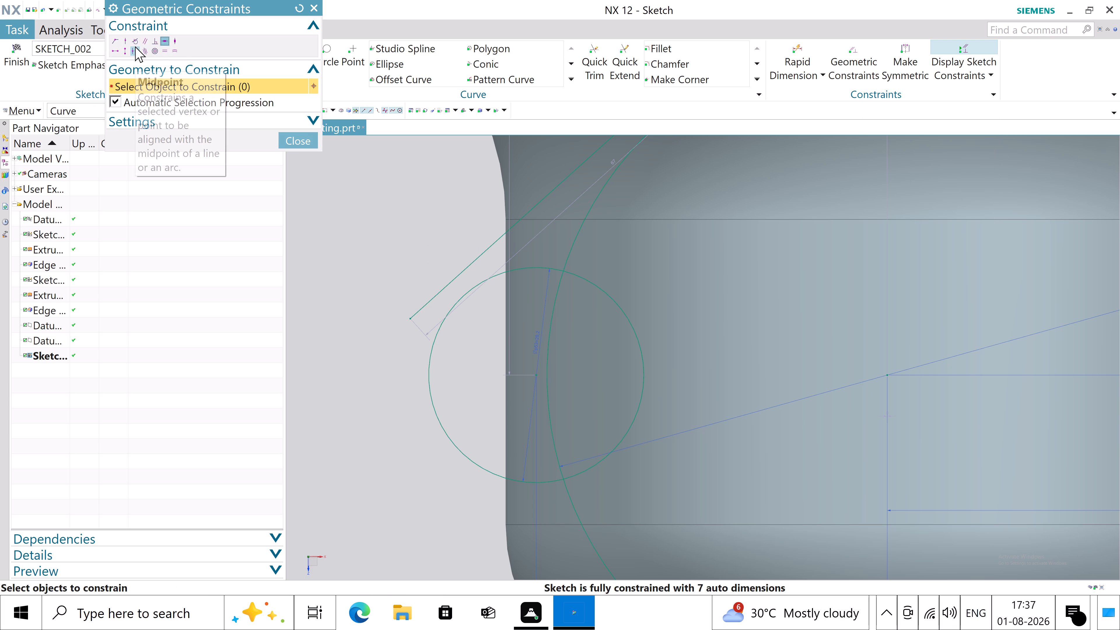
left_click(135, 43)
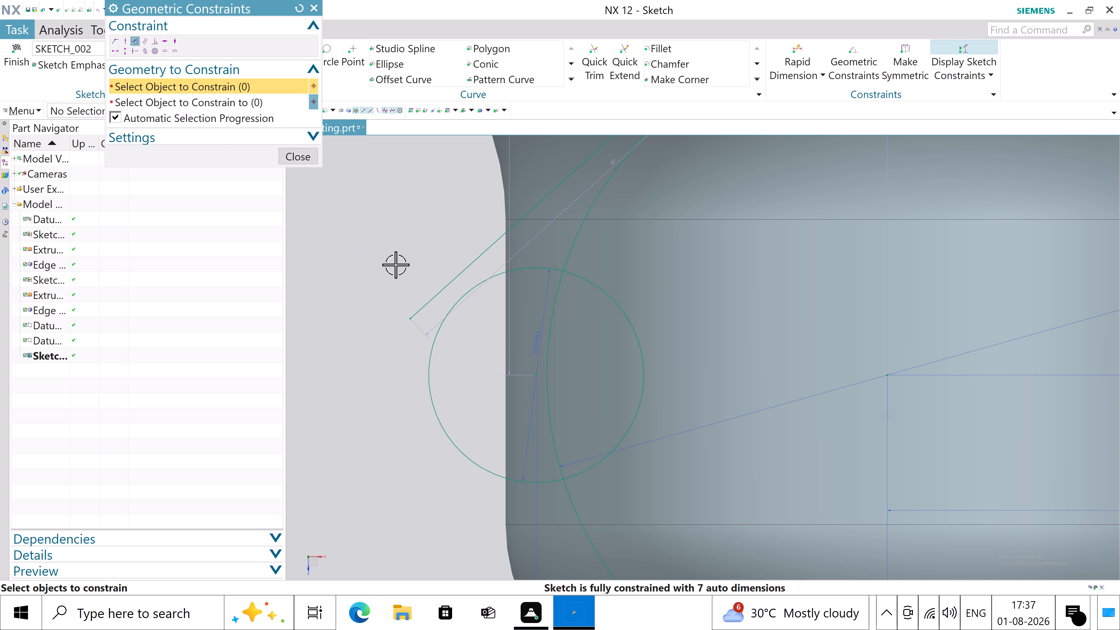
left_click(445, 283)
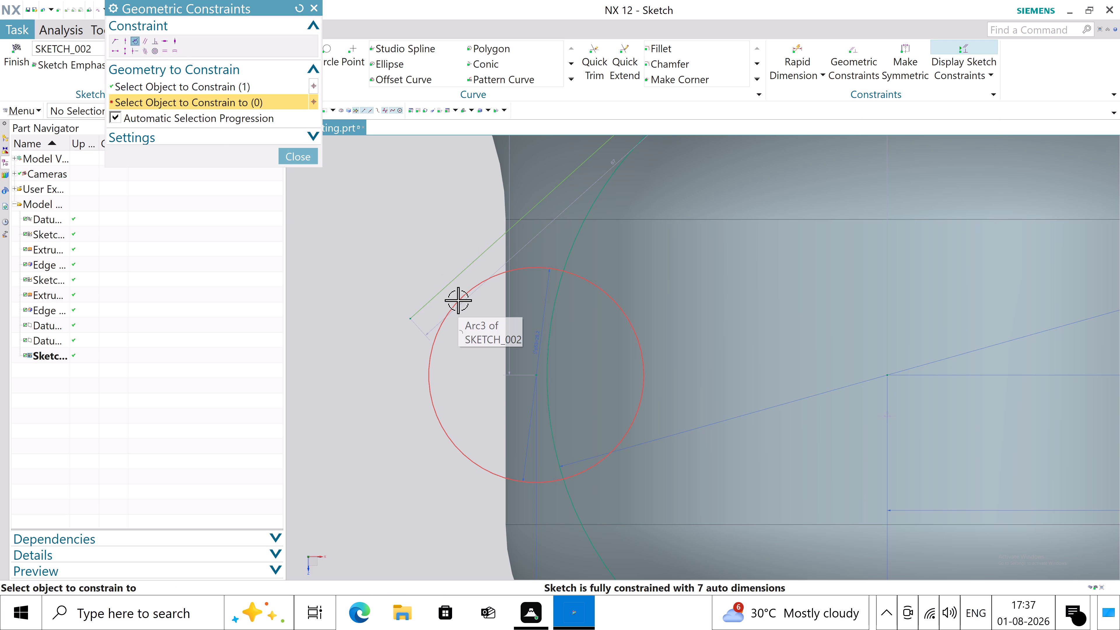
left_click(458, 300)
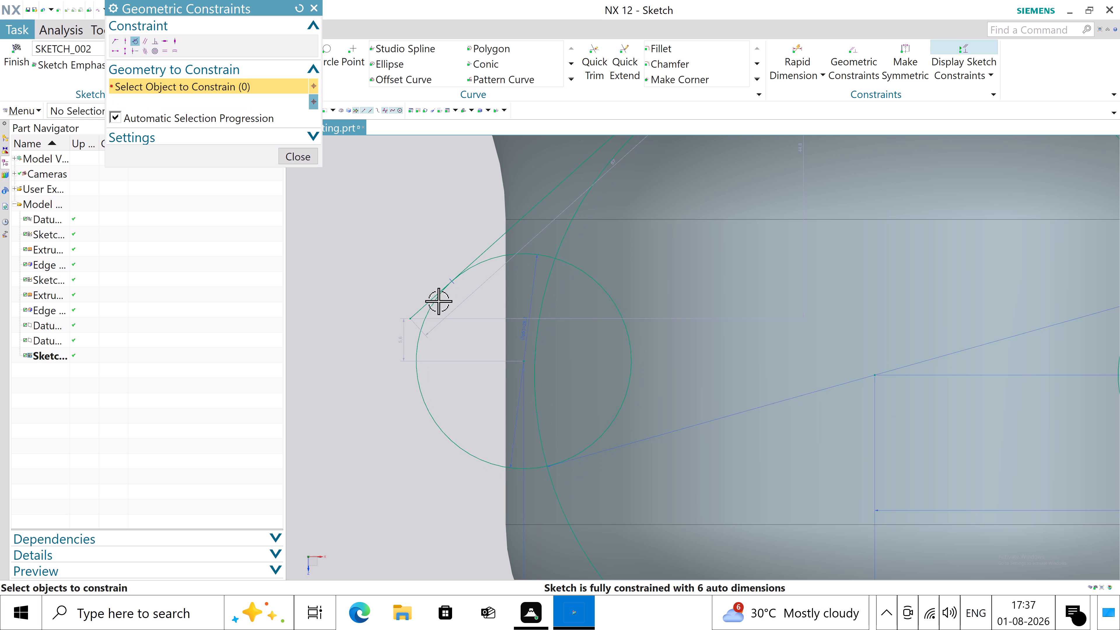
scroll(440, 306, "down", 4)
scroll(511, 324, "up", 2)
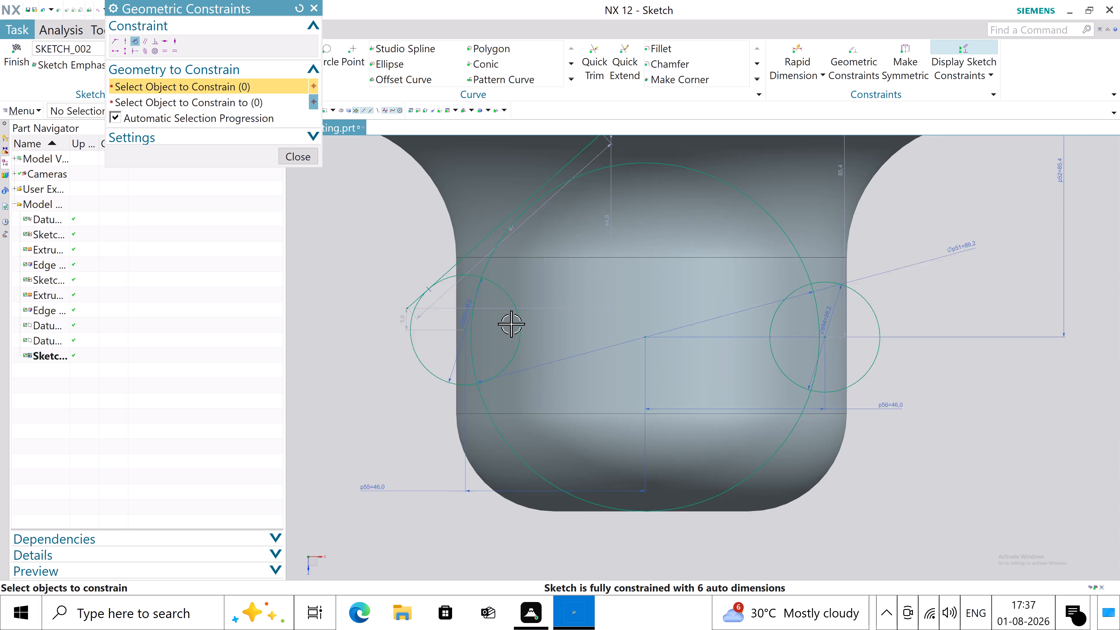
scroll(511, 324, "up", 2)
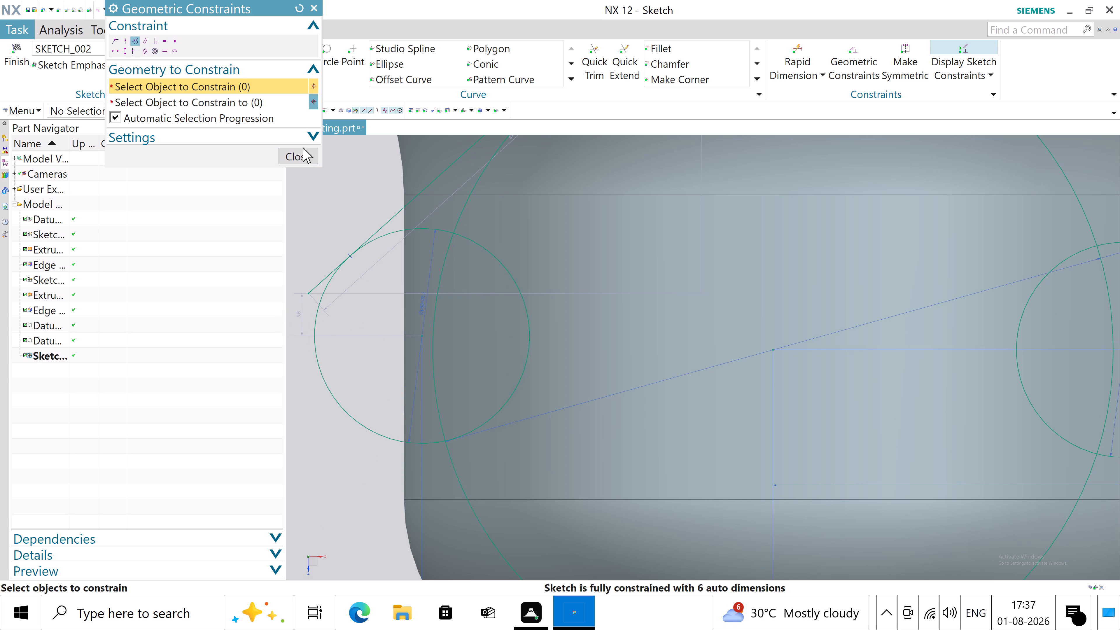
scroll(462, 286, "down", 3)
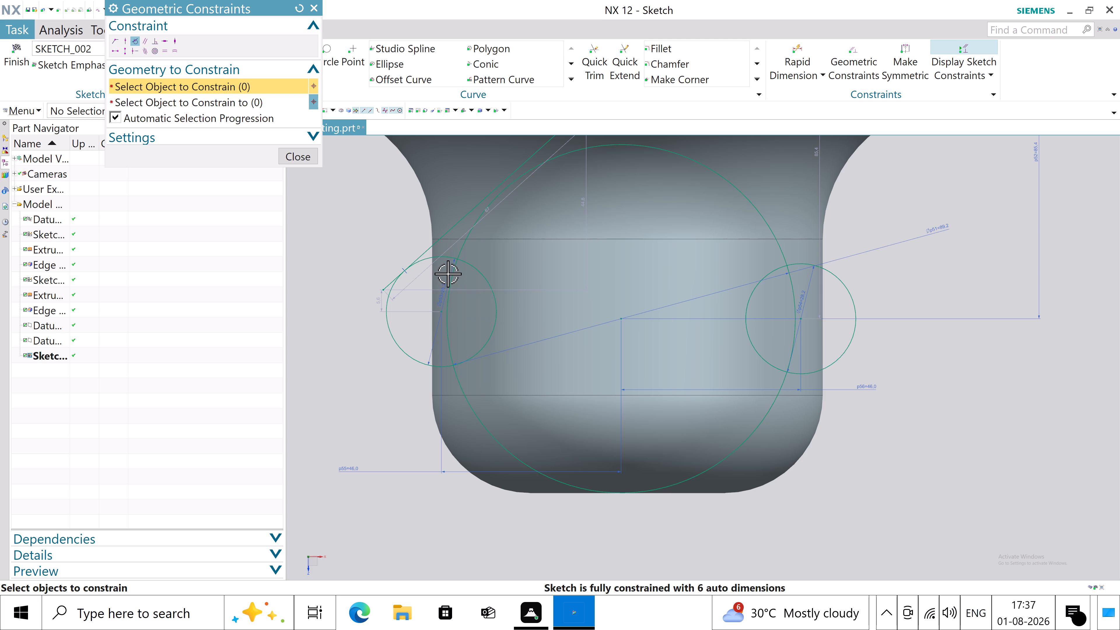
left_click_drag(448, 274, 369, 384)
Undo the Tangent constraint on the left small circle and the slanted line itself.
scroll(425, 344, "up", 4)
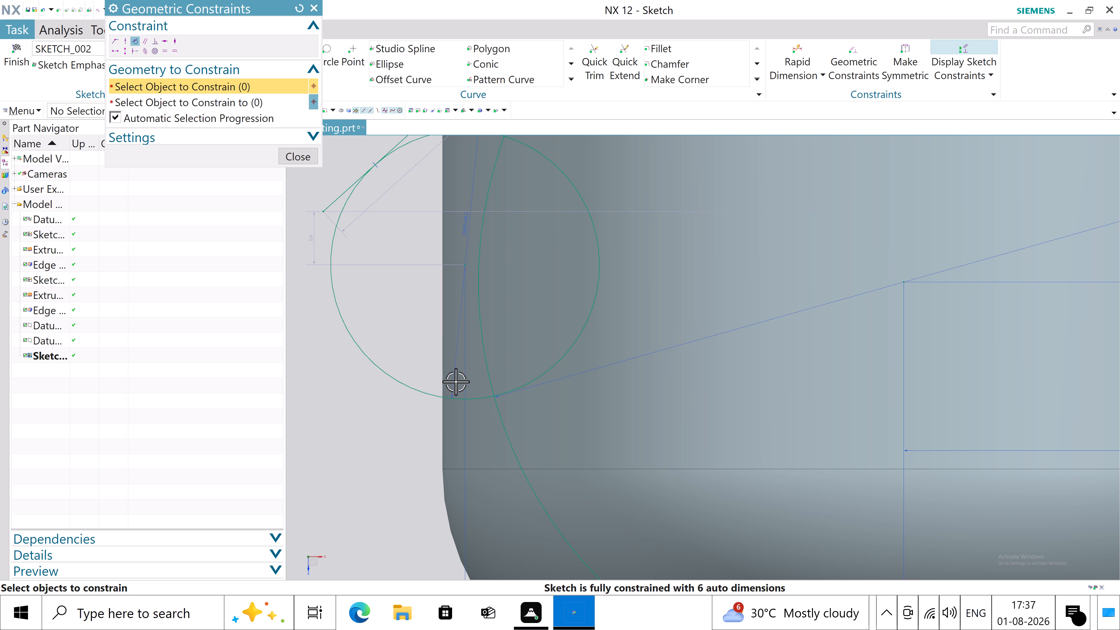
scroll(470, 253, "down", 6)
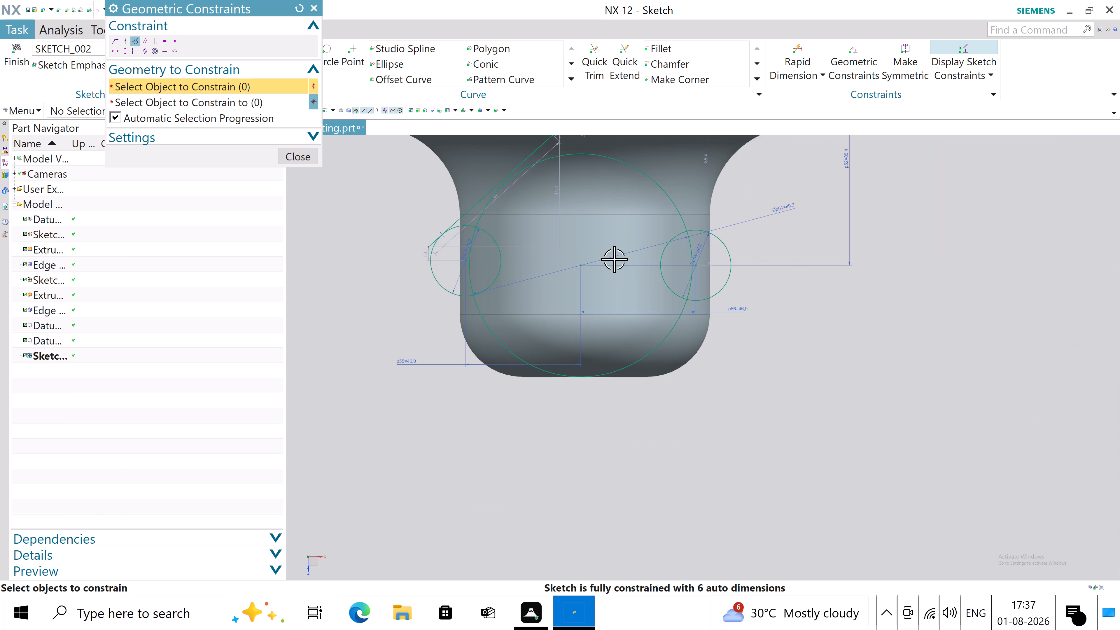
scroll(745, 233, "up", 3)
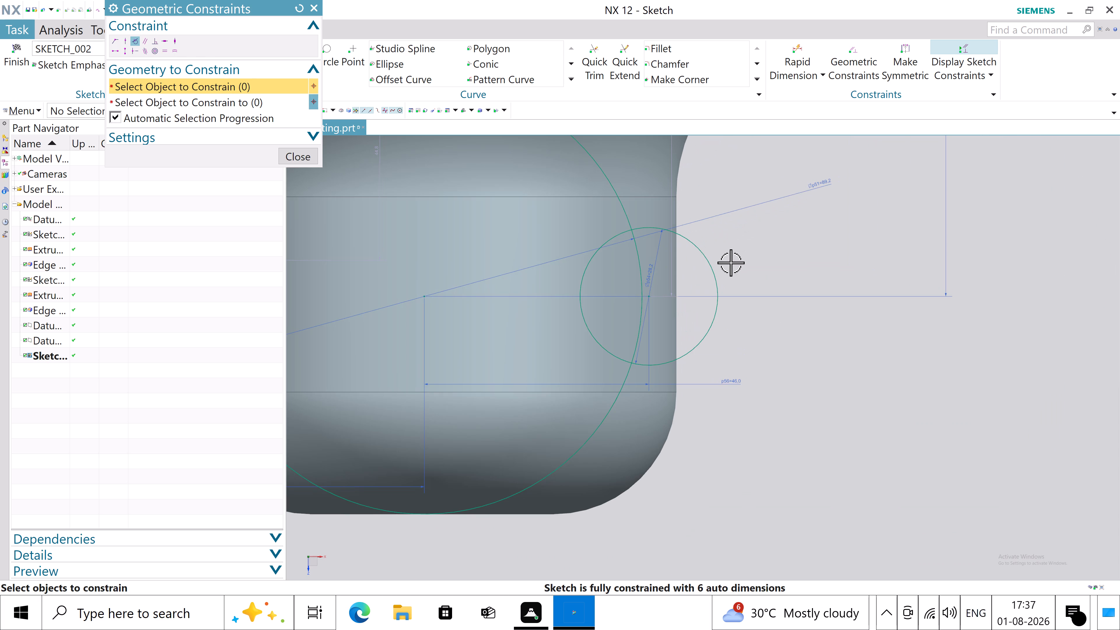
scroll(731, 262, "down", 3)
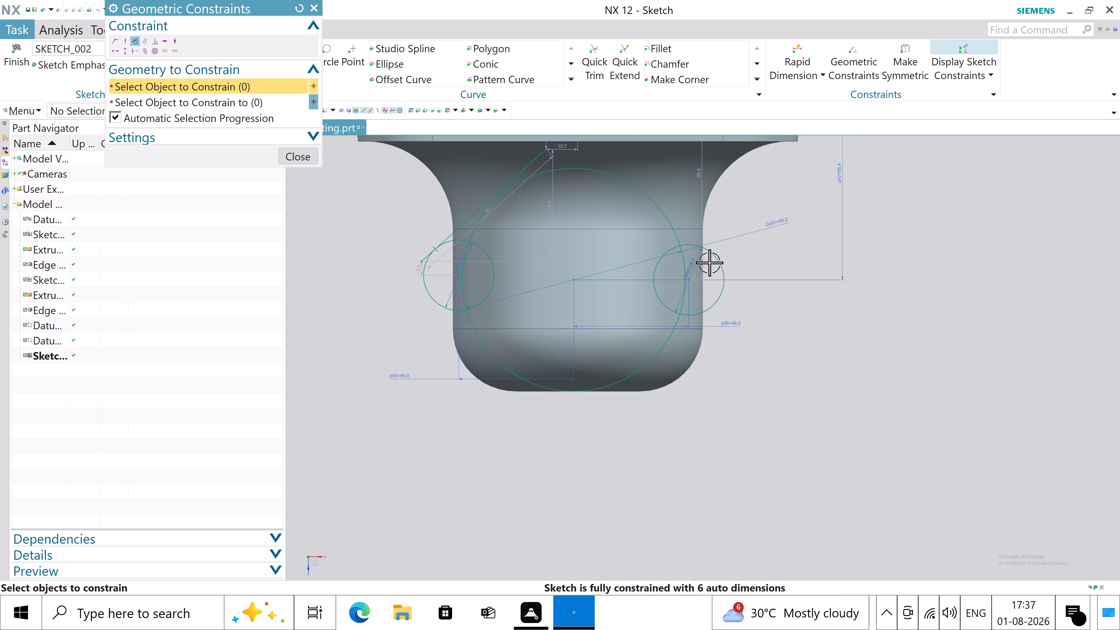
key("ctrl+z")
key("ctrl+z")
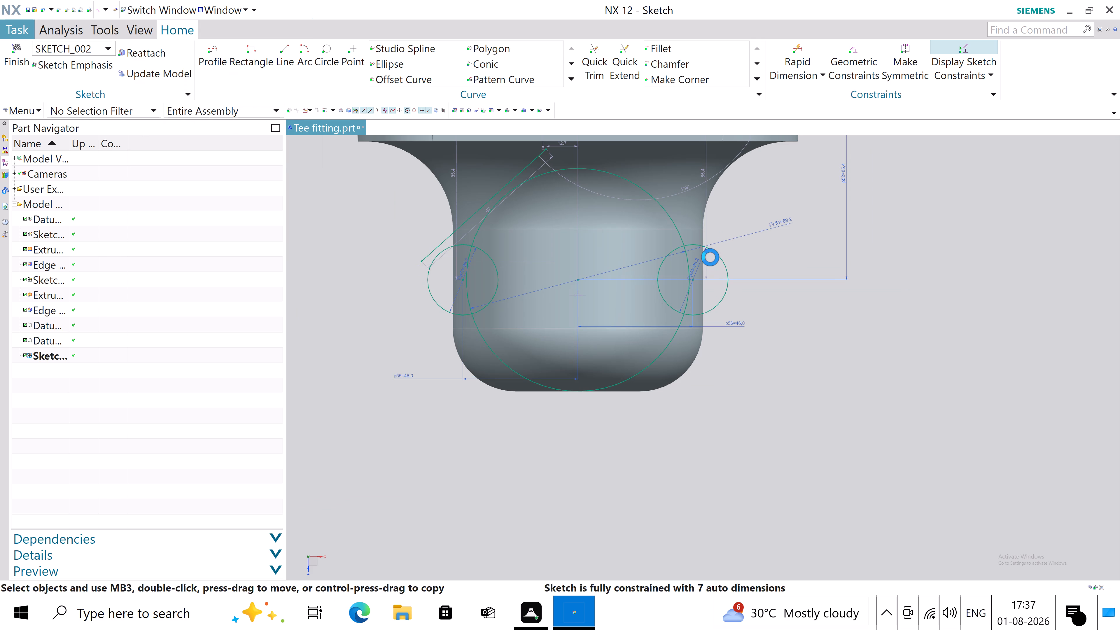
Sketch a slanted line from about X -9, Y -33 mm beneath the top flange, ending outside the left small circle, beyond the body.
scroll(510, 255, "up", 3)
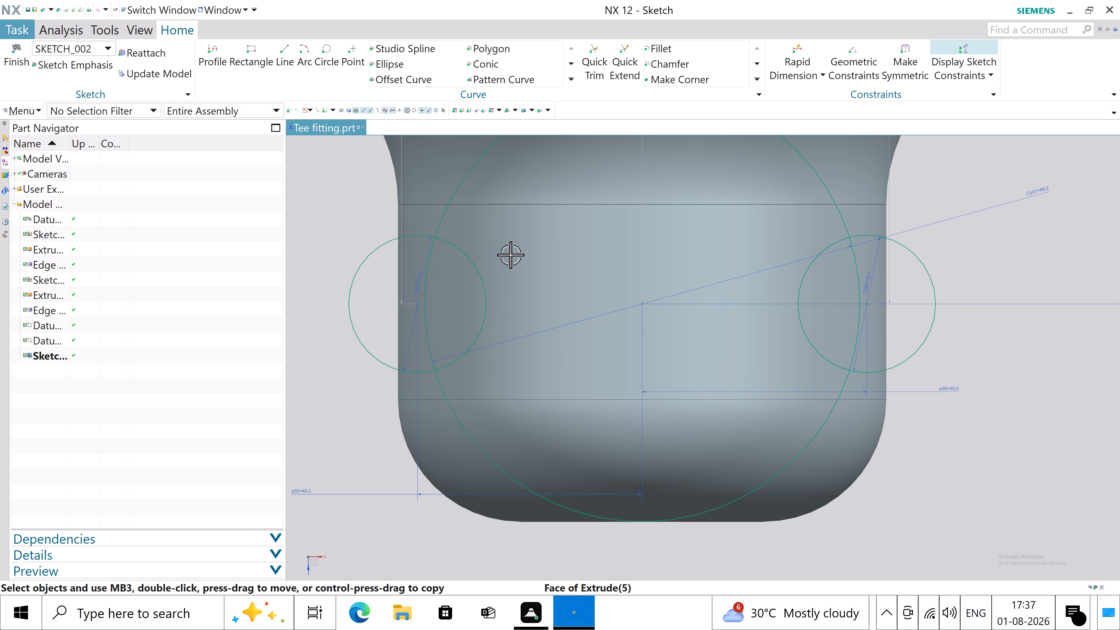
scroll(367, 259, "up", 4)
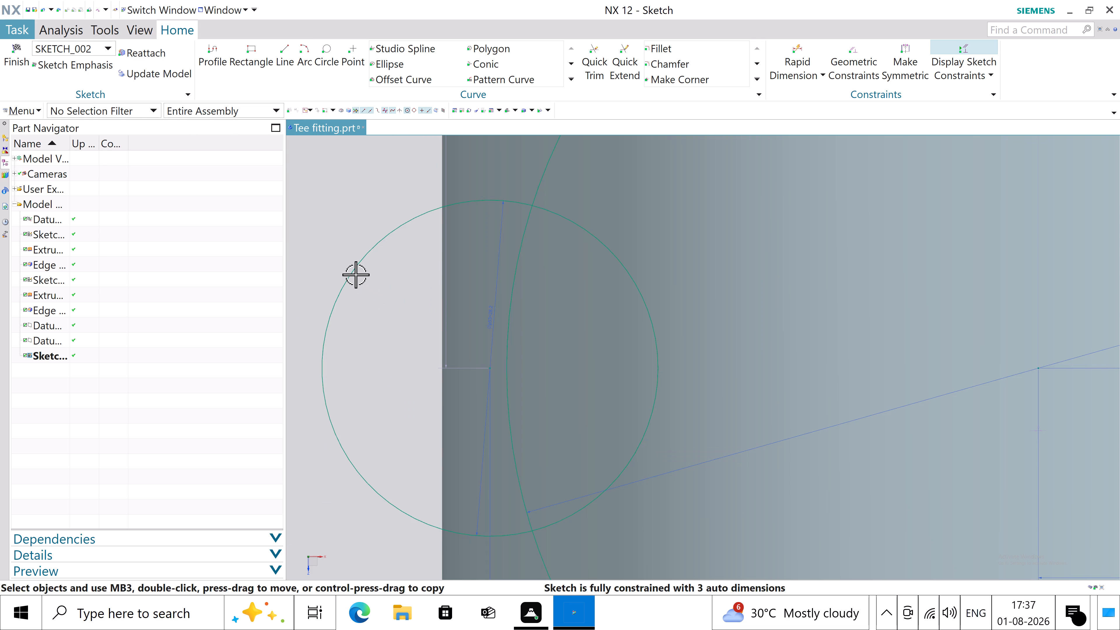
scroll(356, 274, "down", 4)
scroll(474, 342, "down", 2)
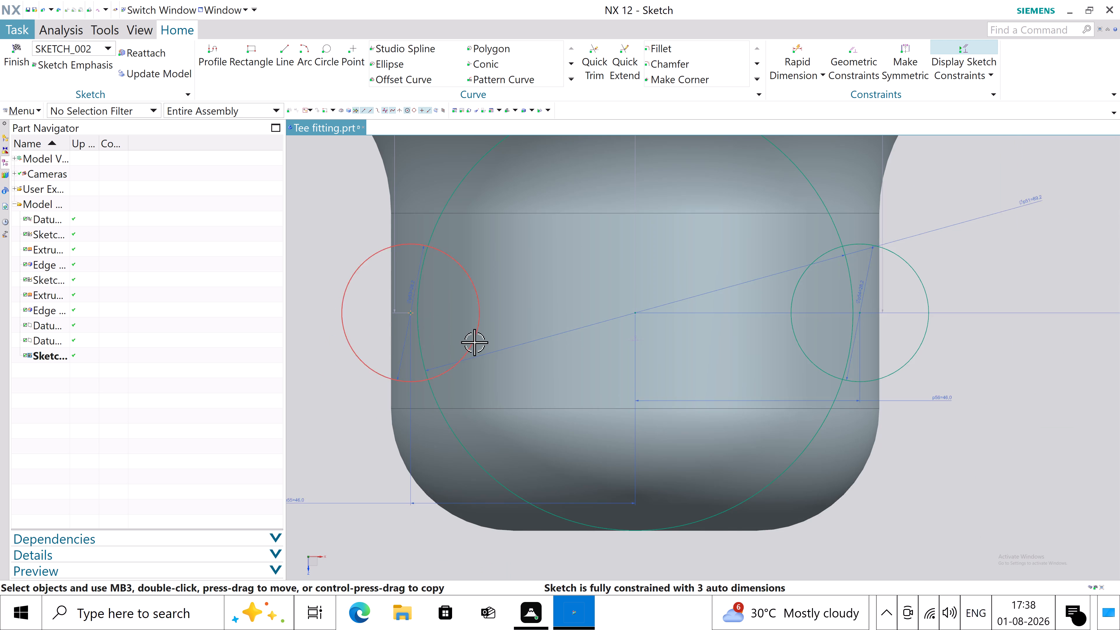
scroll(474, 342, "down", 1)
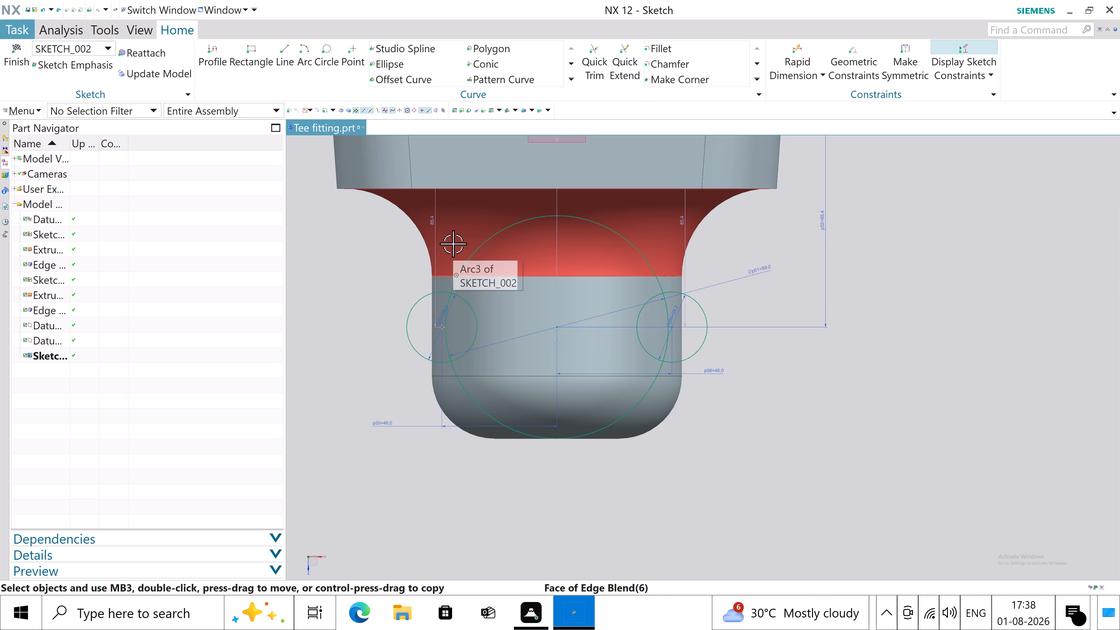
left_click(277, 54)
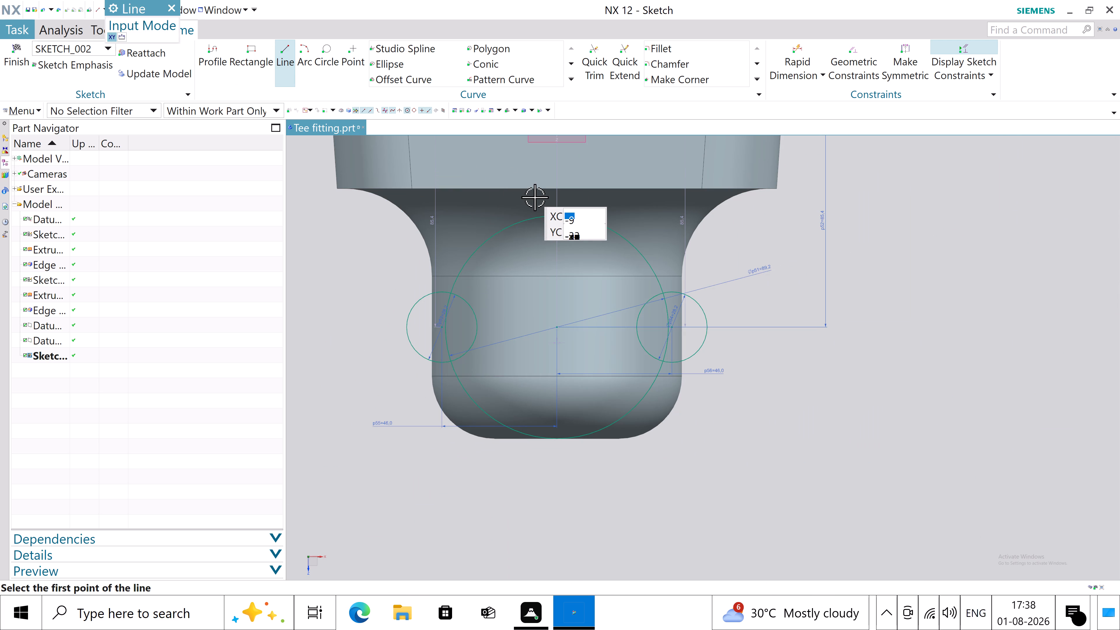
left_click(535, 197)
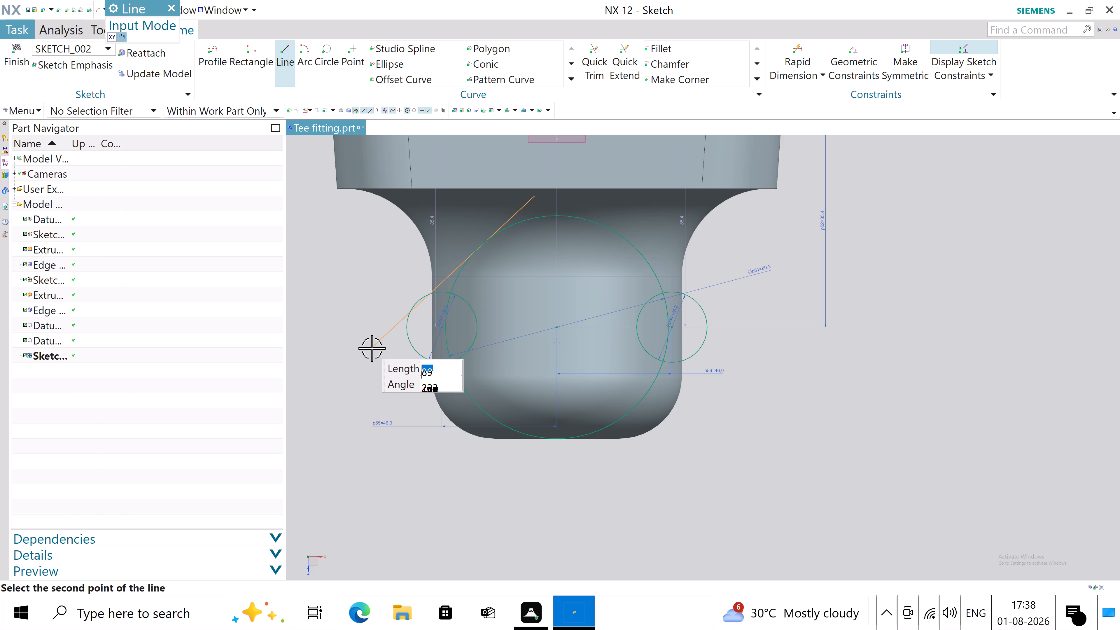
left_click(371, 343)
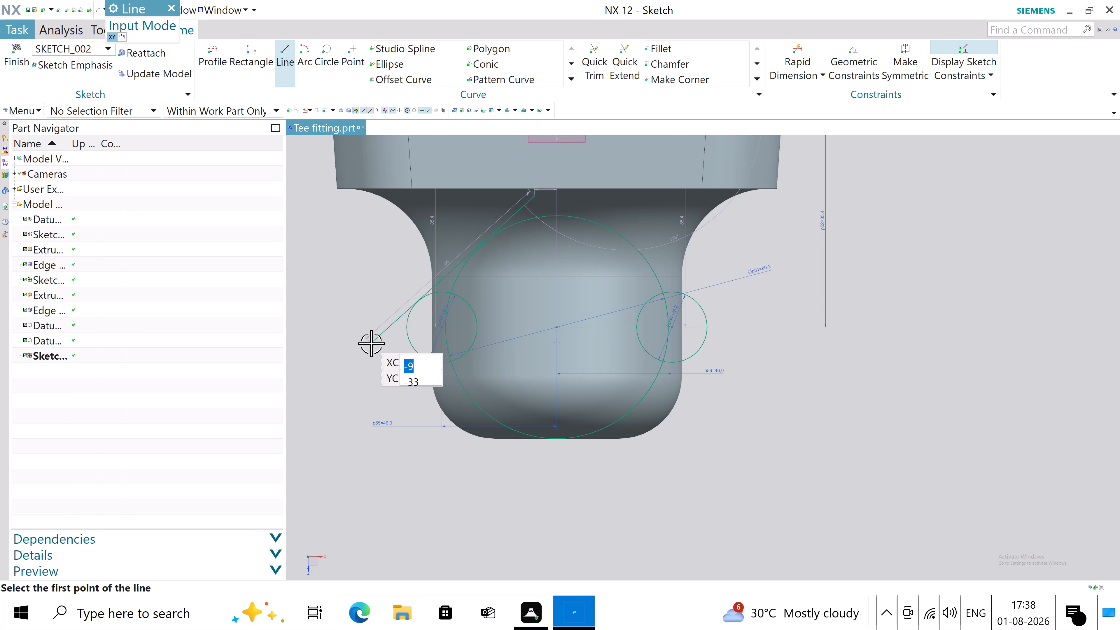
key("Escape")
key("Escape")
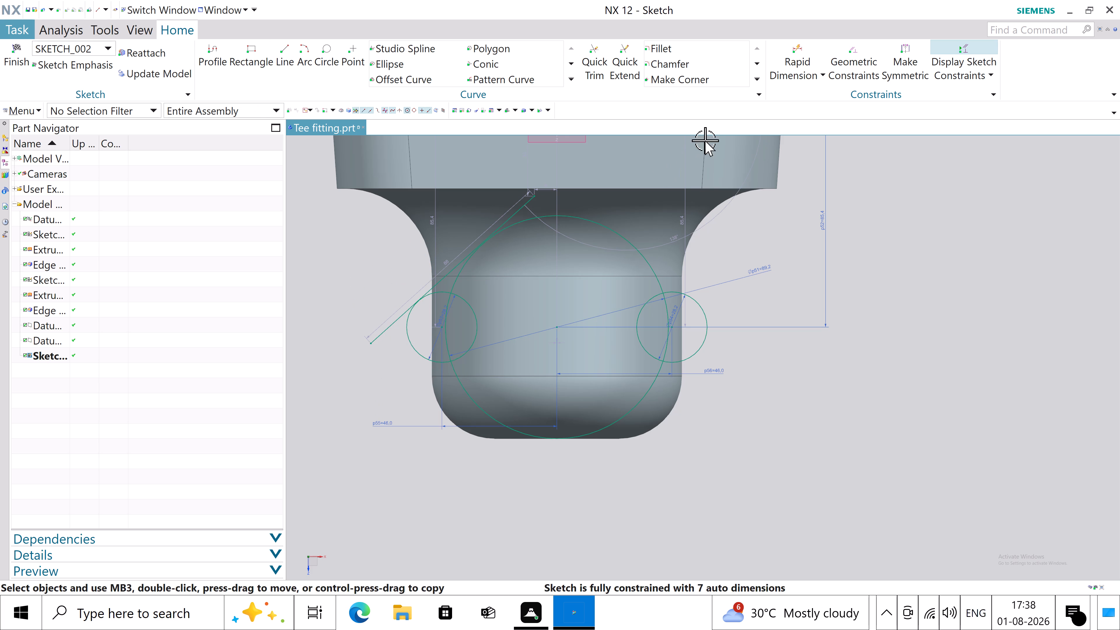
Apply a Tangent constraint between the left small circle and the new slanted line.
left_click(850, 74)
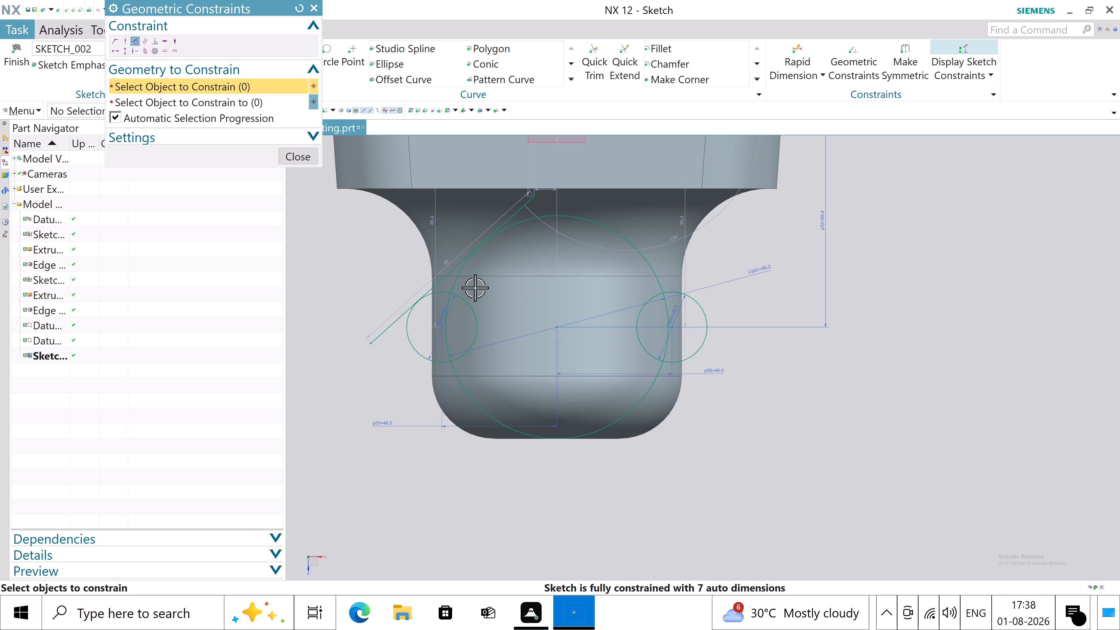
scroll(452, 293, "up", 2)
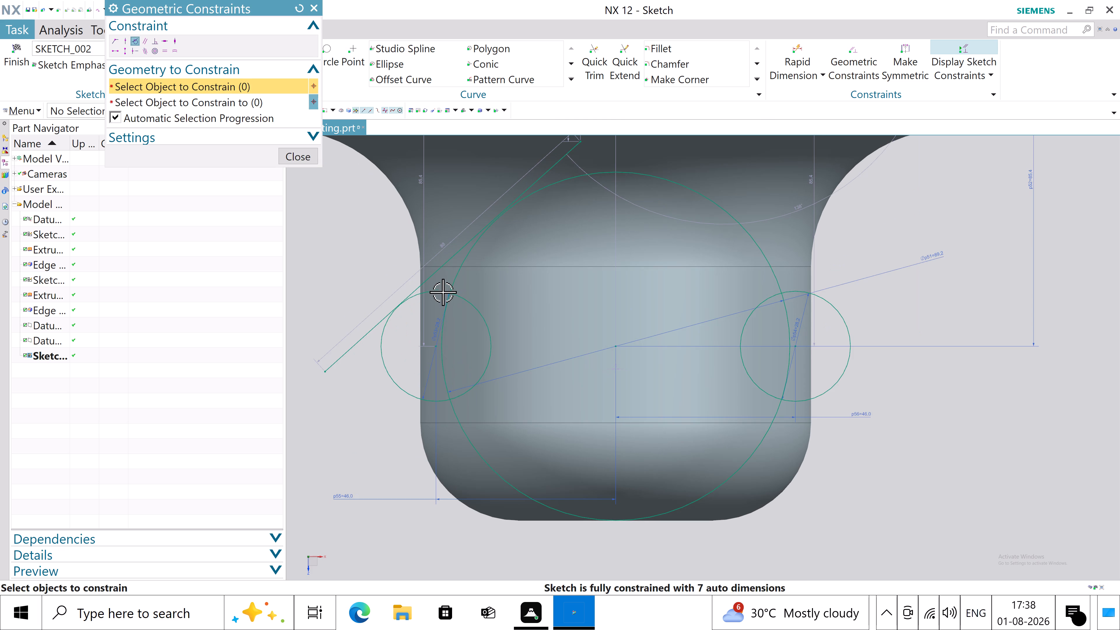
left_click(443, 292)
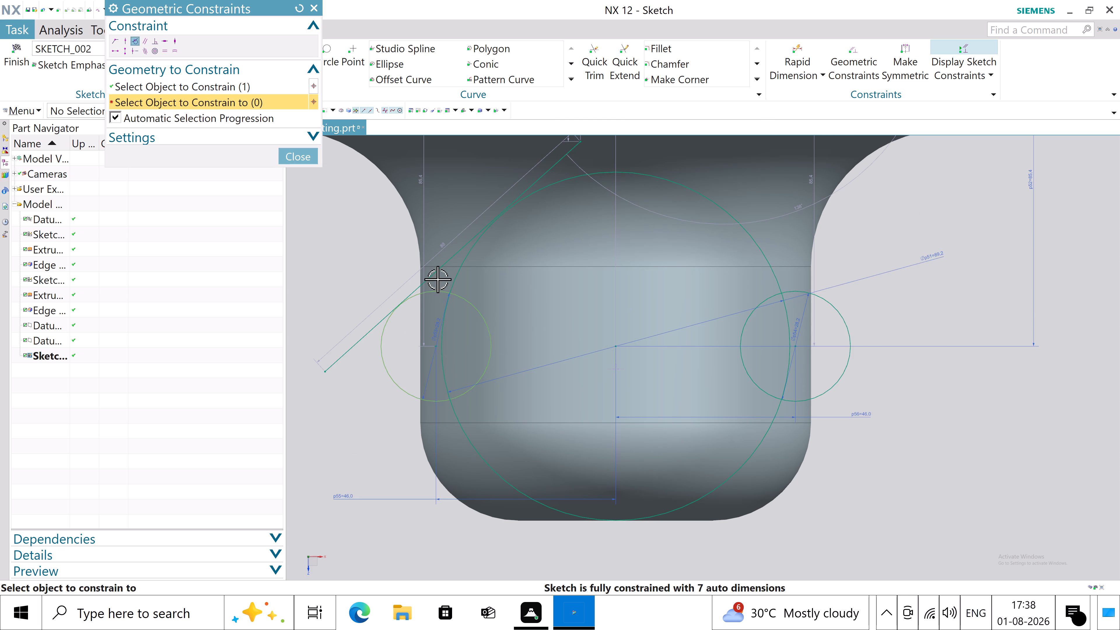
left_click(433, 273)
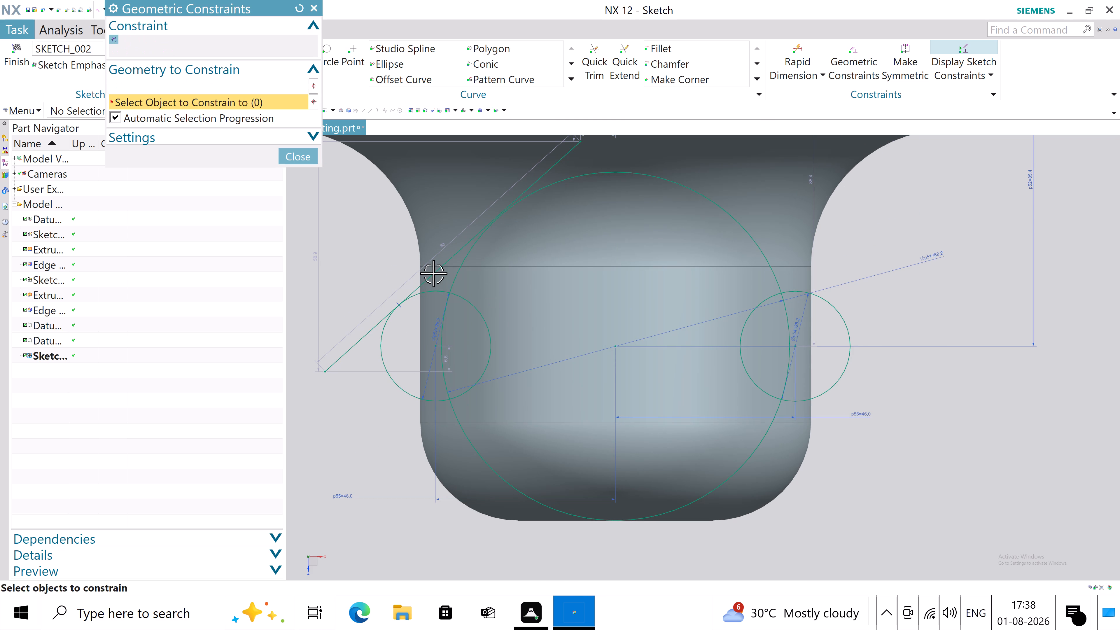
left_click(289, 157)
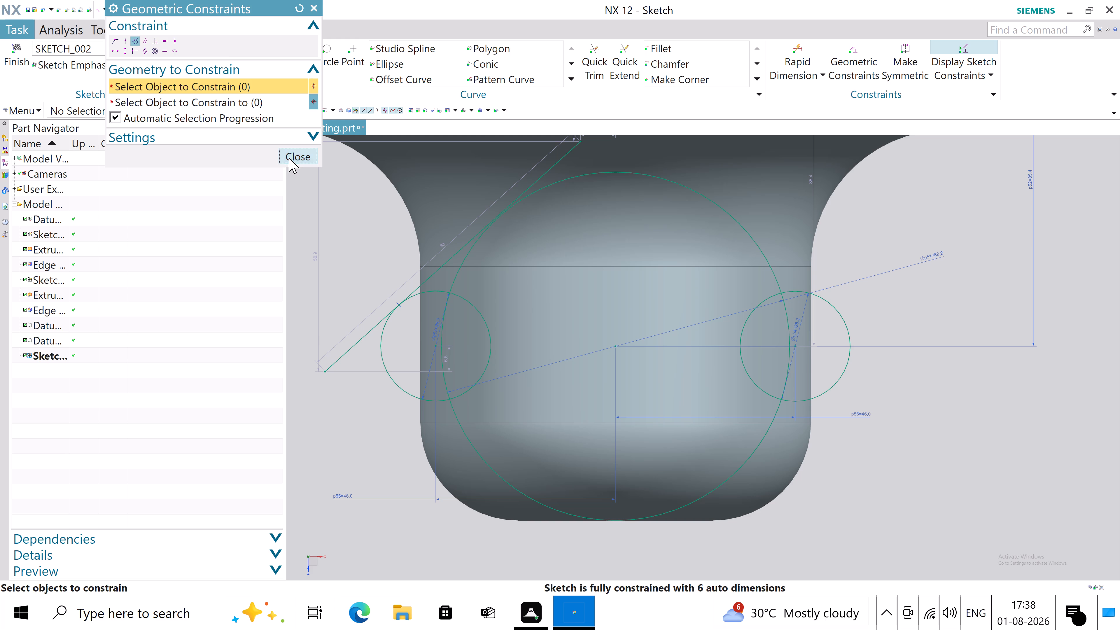
Apply a Tangent constraint between the slanted line and the large central circle.
scroll(482, 319, "down", 2)
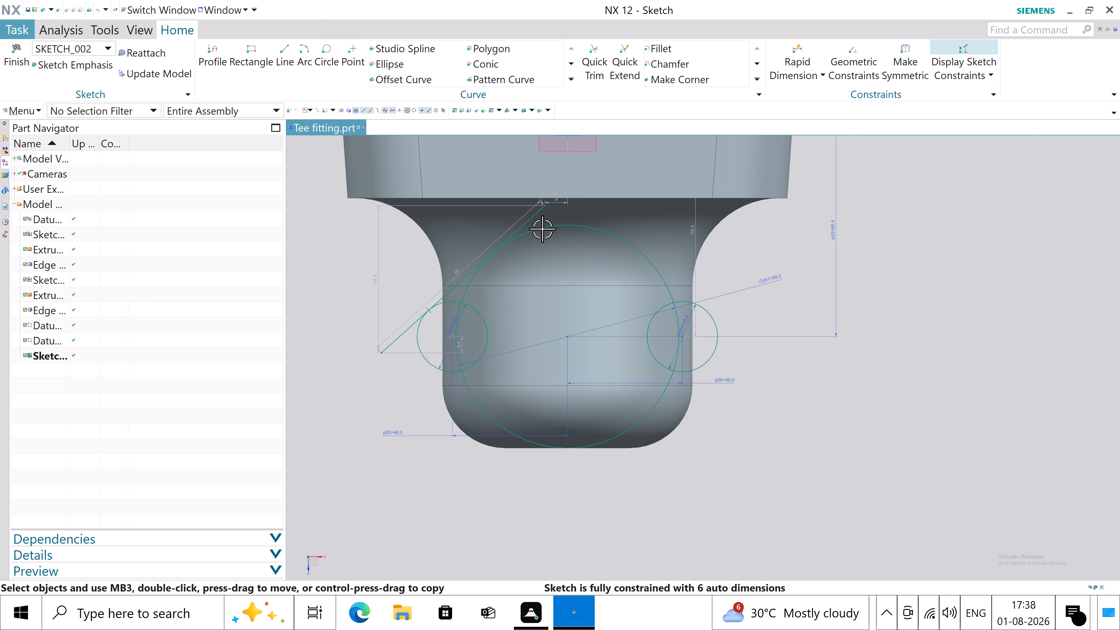
scroll(542, 222, "up", 4)
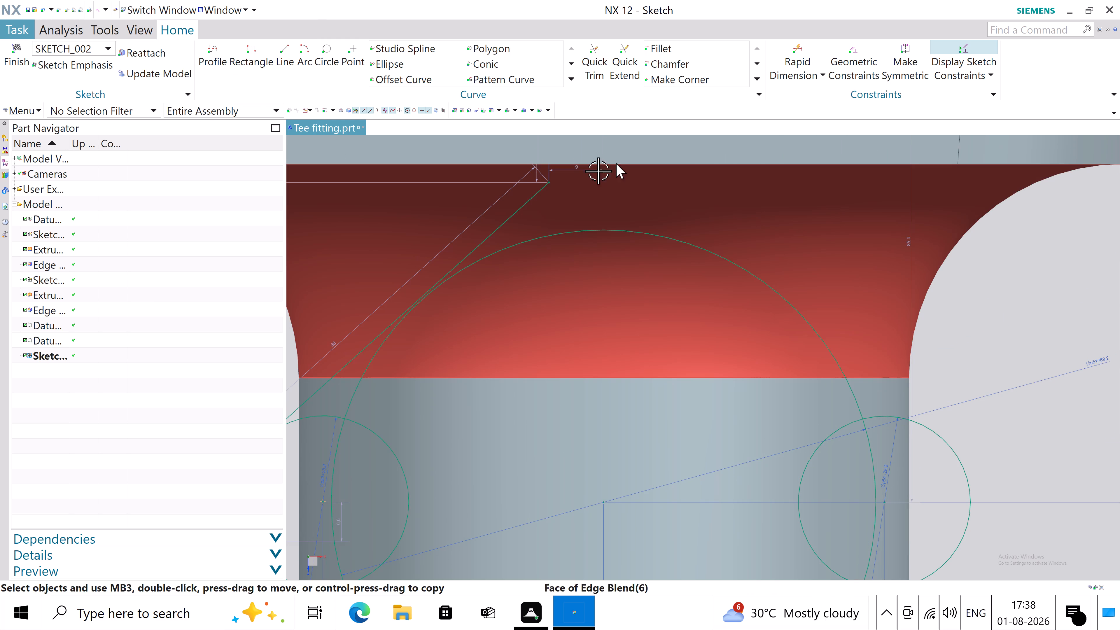
left_click(860, 62)
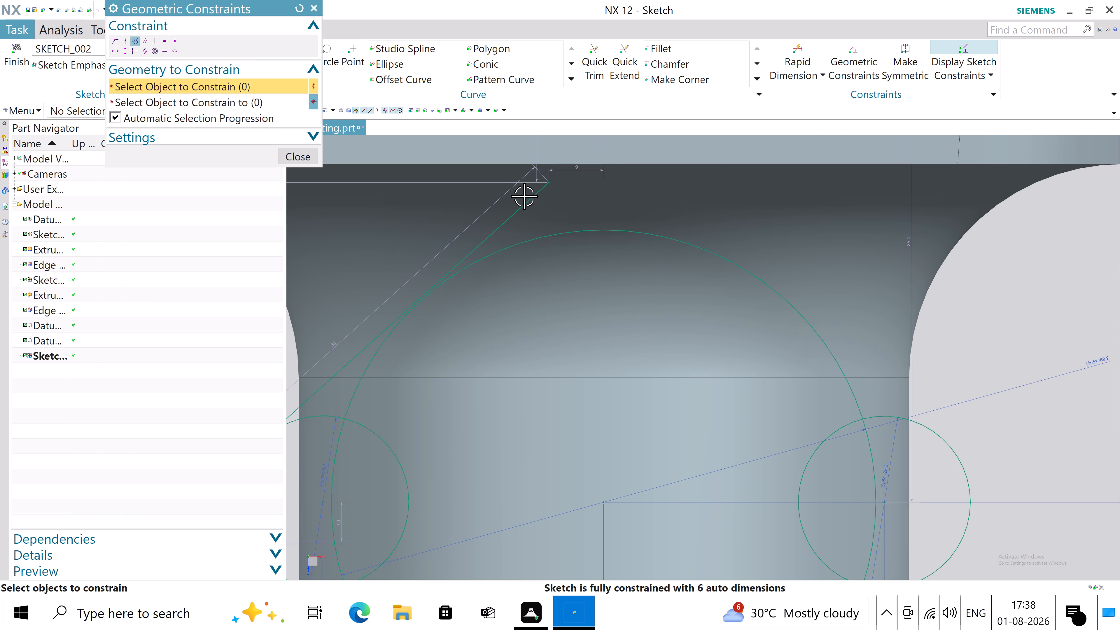
left_click(520, 209)
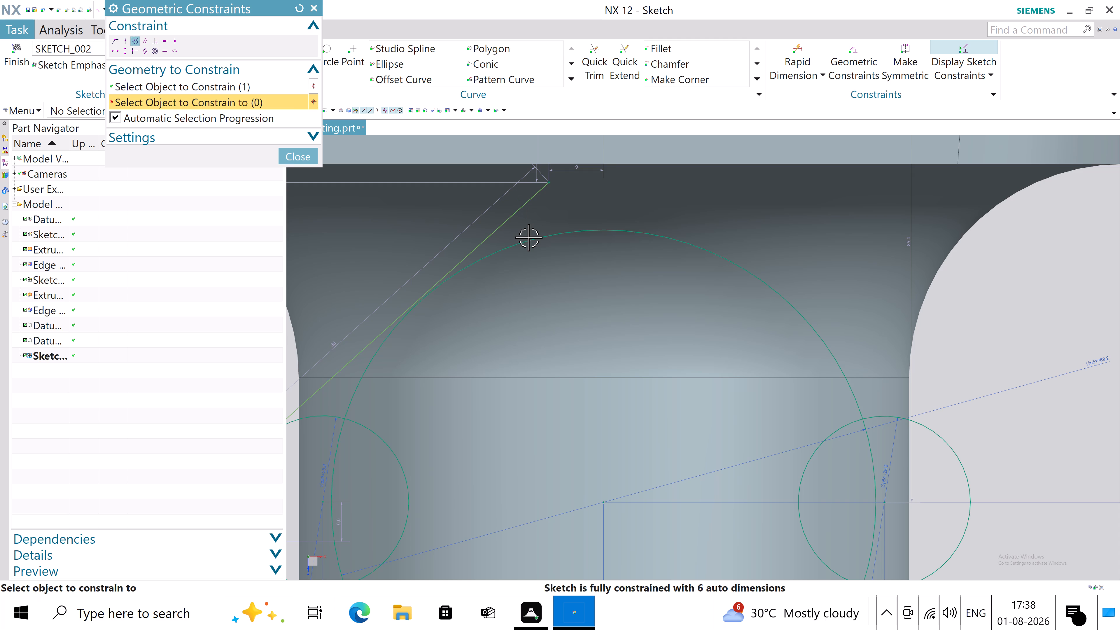
left_click(528, 237)
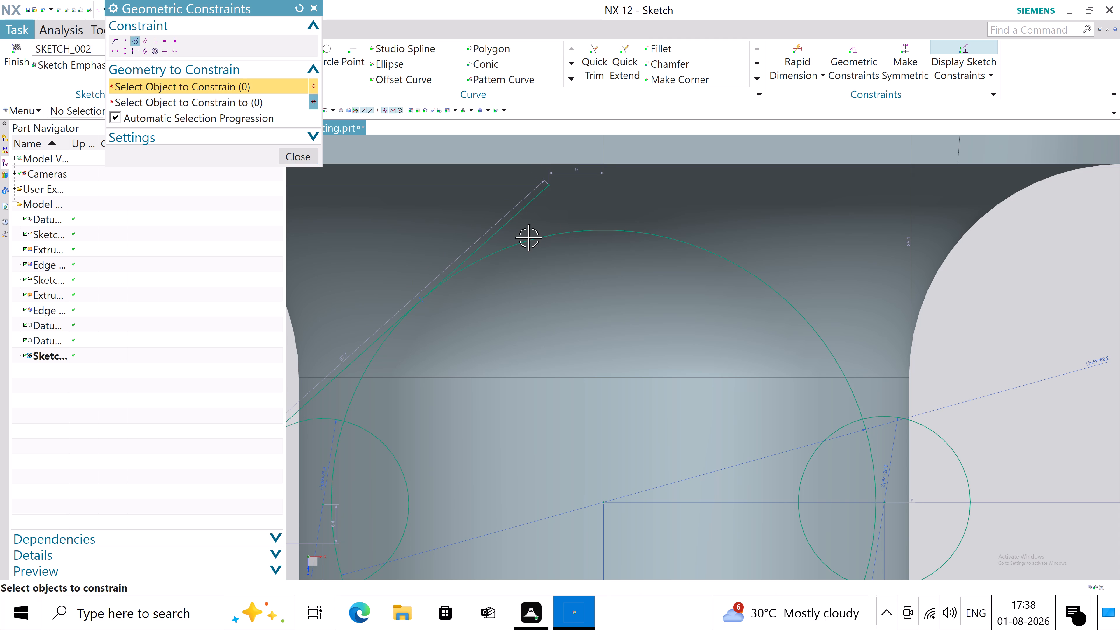
scroll(558, 238, "down", 3)
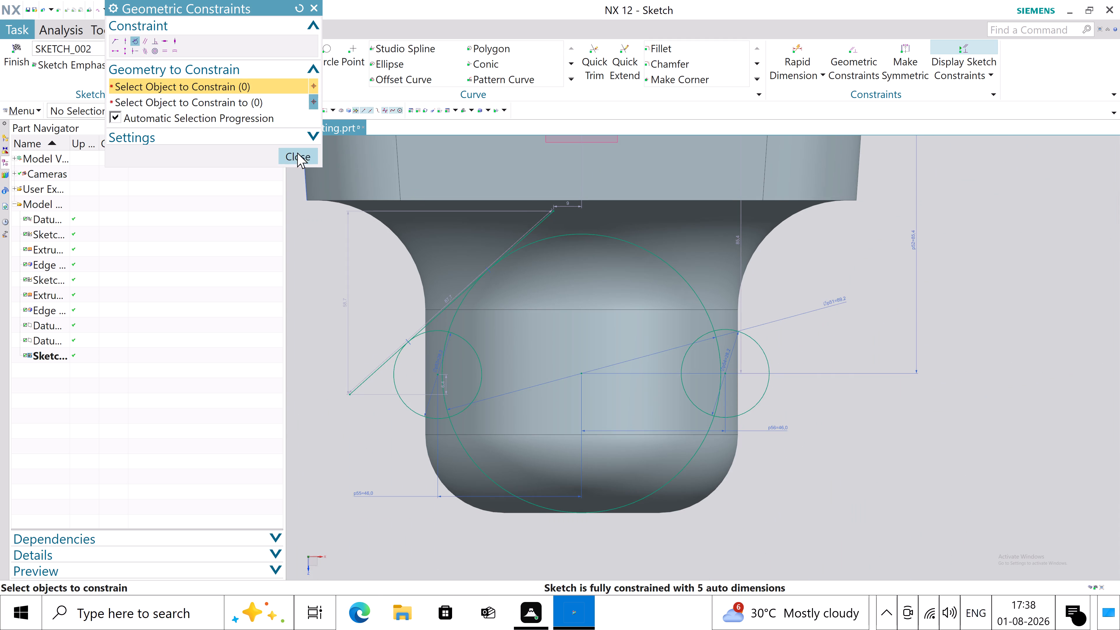
left_click(297, 153)
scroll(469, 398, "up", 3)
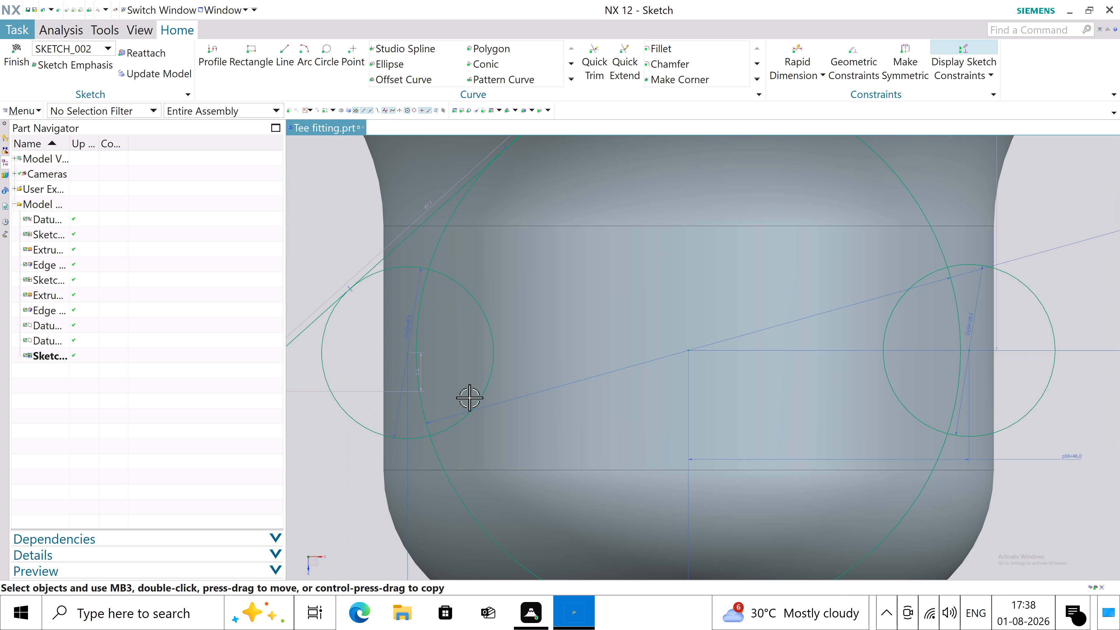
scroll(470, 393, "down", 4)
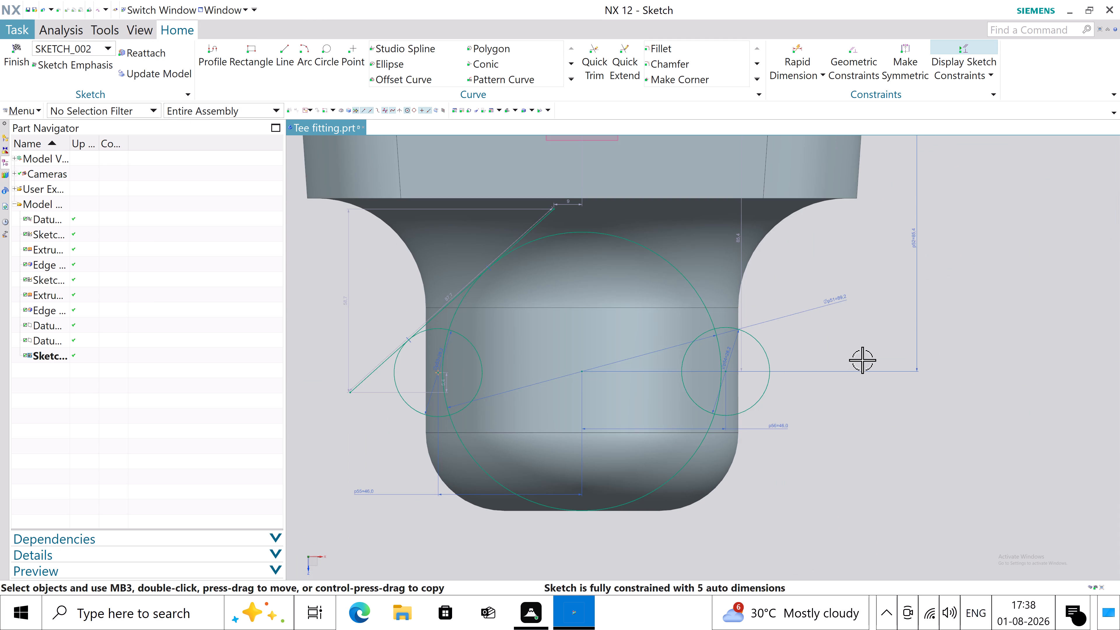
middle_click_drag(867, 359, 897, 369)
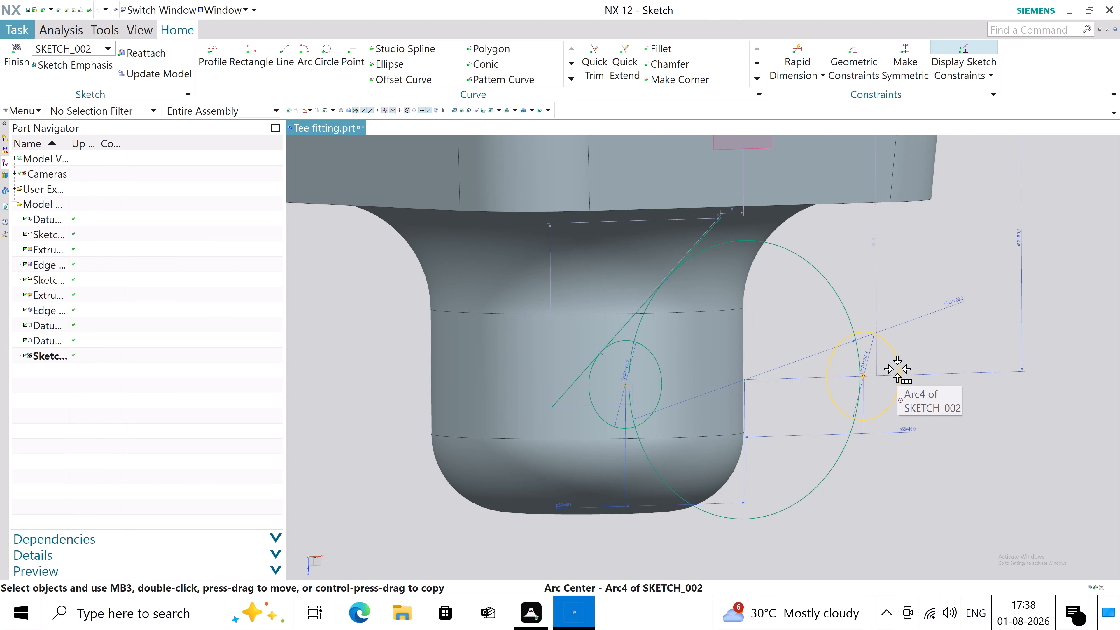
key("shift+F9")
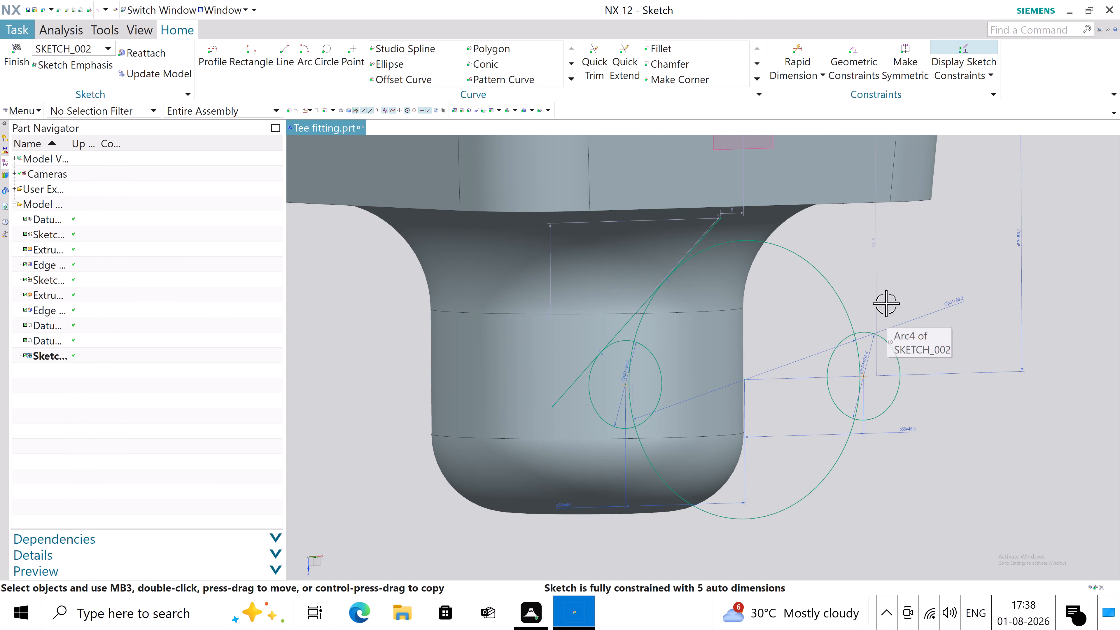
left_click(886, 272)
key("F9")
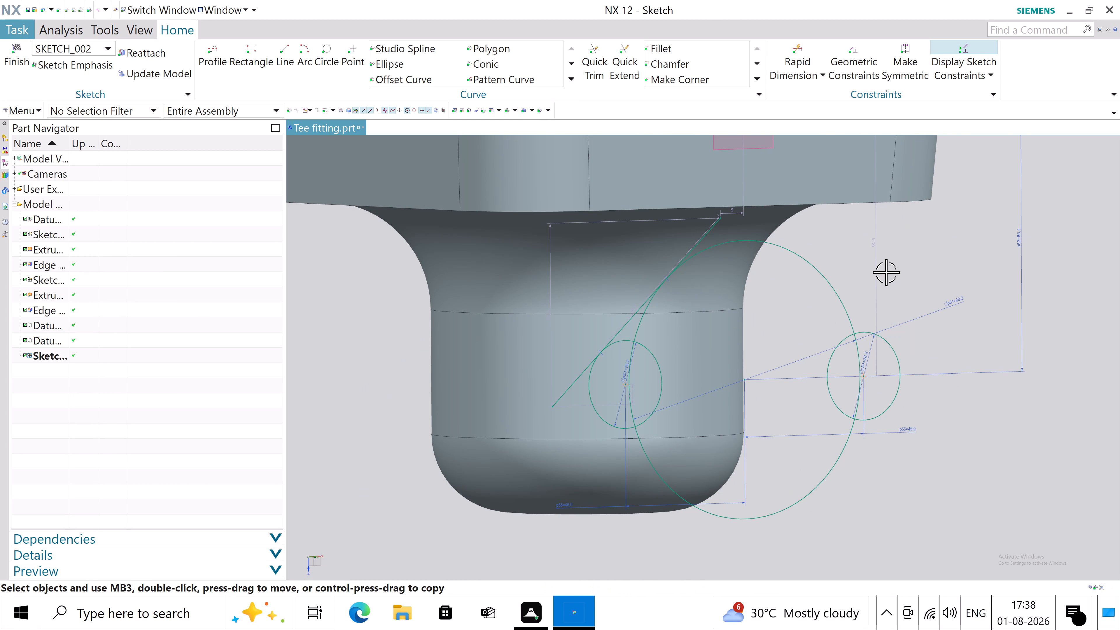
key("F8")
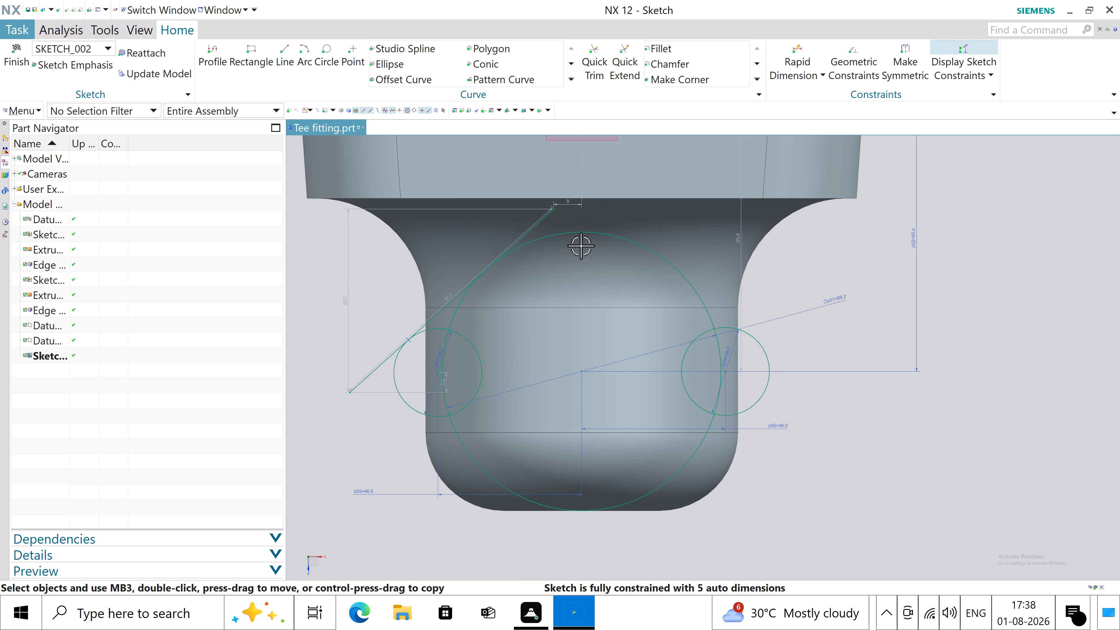
Quick Trim both overhanging ends of the slanted line at its tangent points with the left small circle and the large circle.
scroll(454, 346, "up", 2)
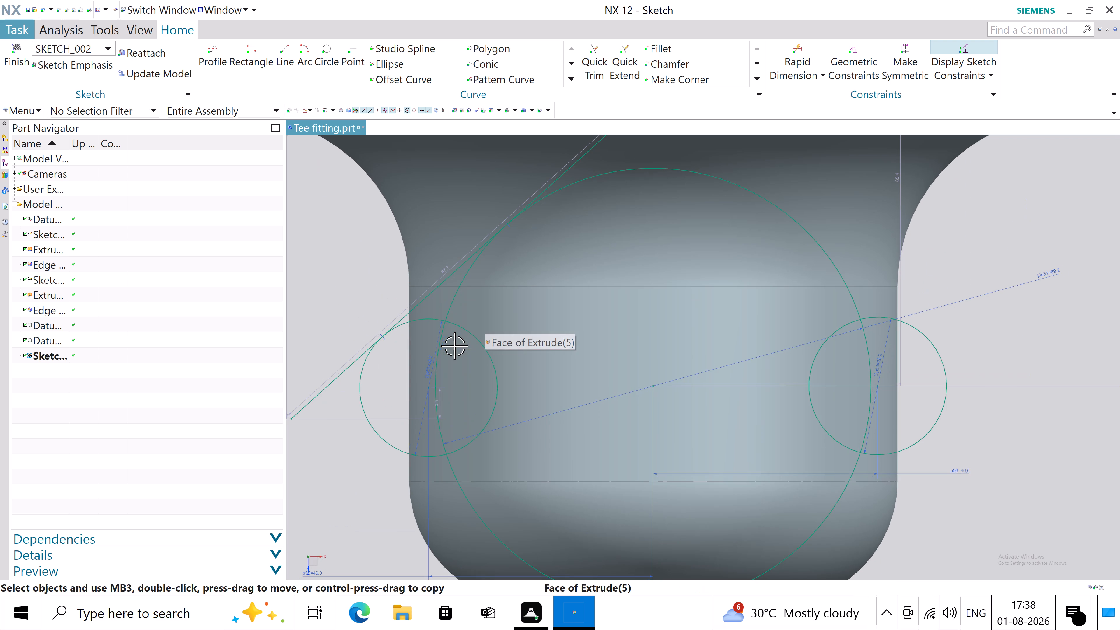
left_click(594, 59)
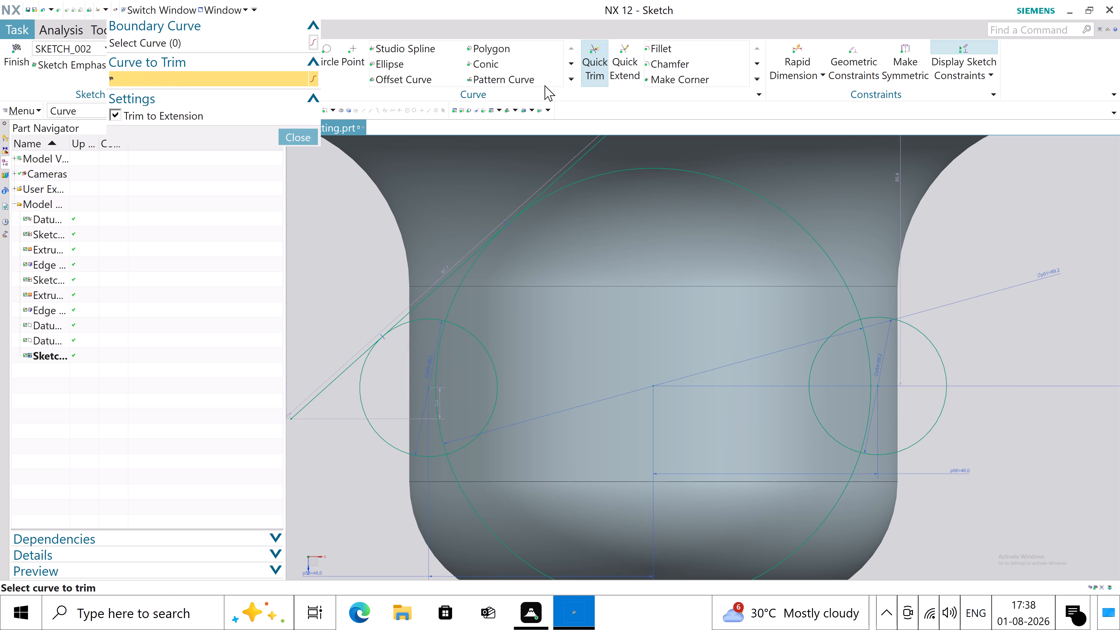
left_click(330, 386)
scroll(367, 380, "down", 2)
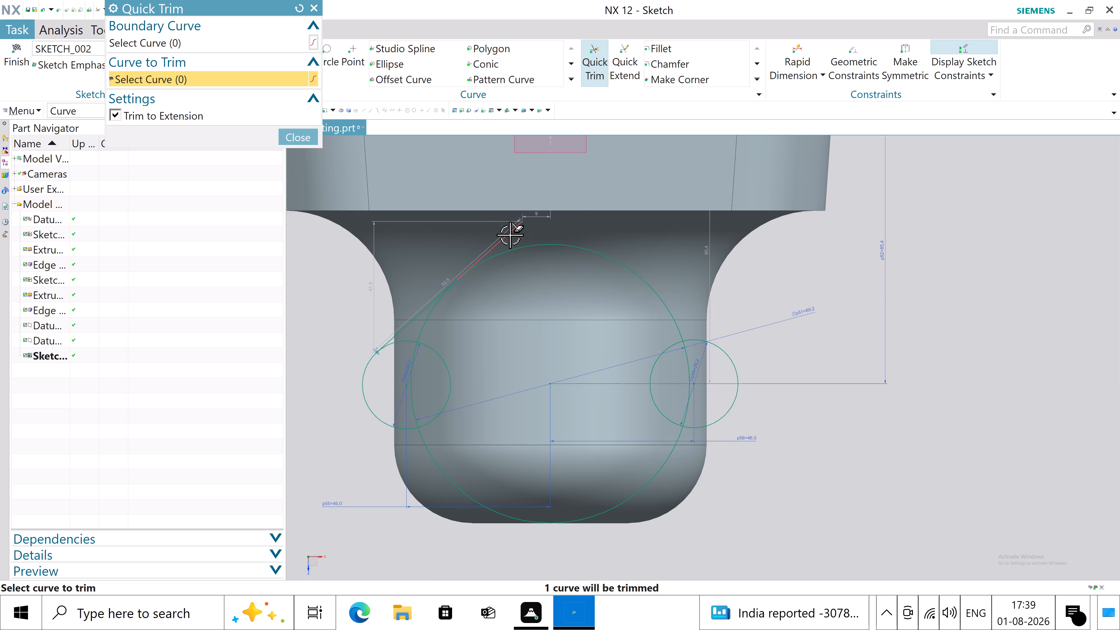
left_click(510, 235)
scroll(402, 370, "up", 1)
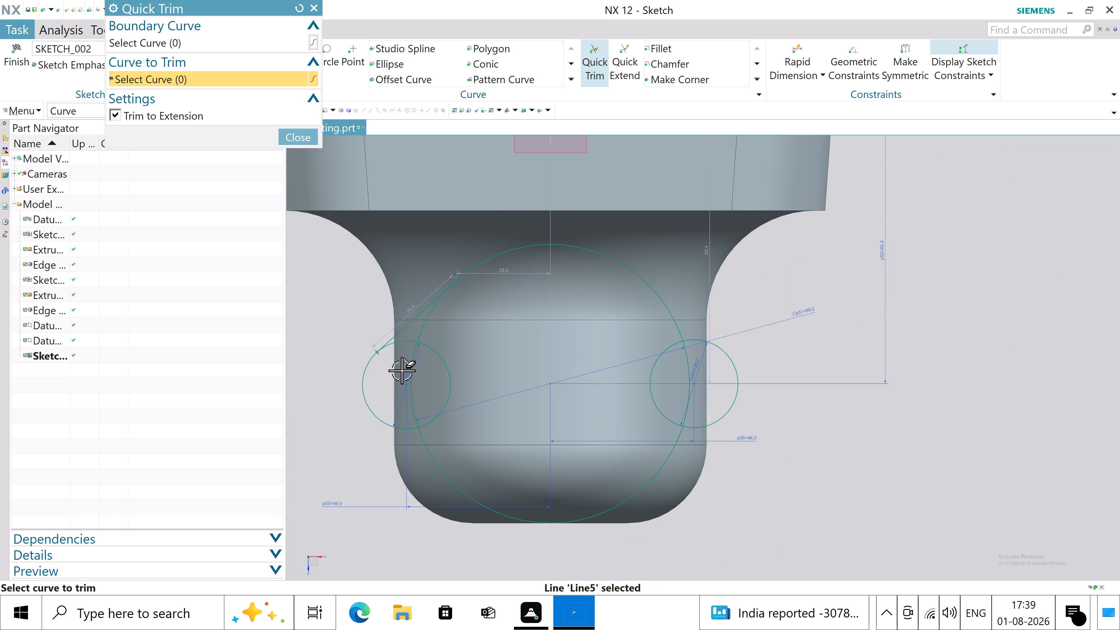
scroll(402, 370, "up", 1)
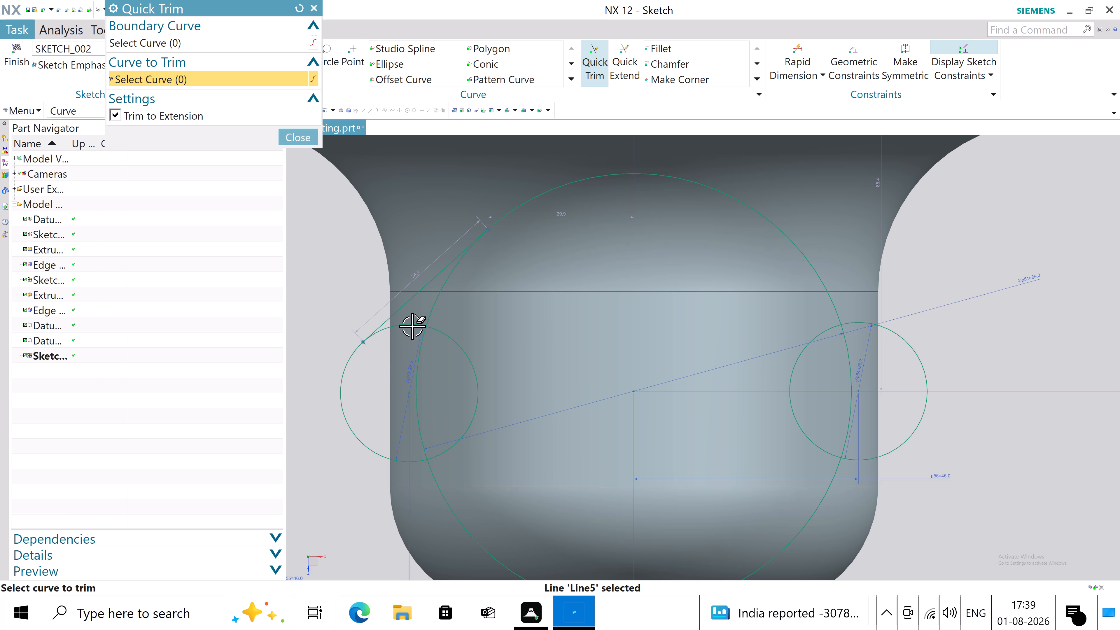
Quick Trim the upper arc of the left small circle between the tangent line and the large circle.
left_click(411, 322)
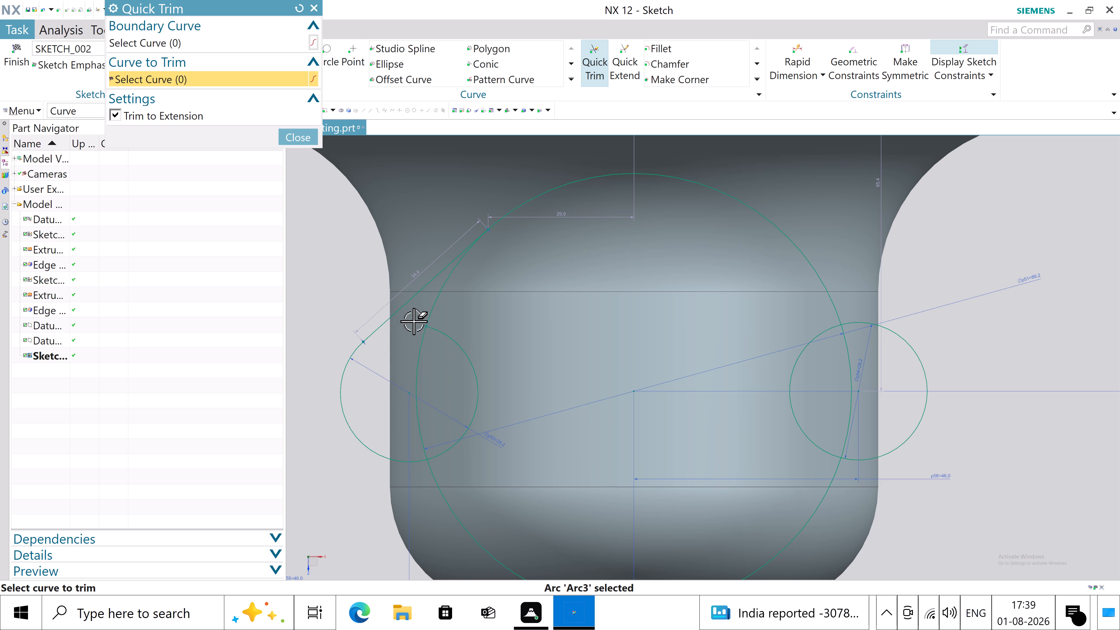
scroll(441, 336, "down", 2)
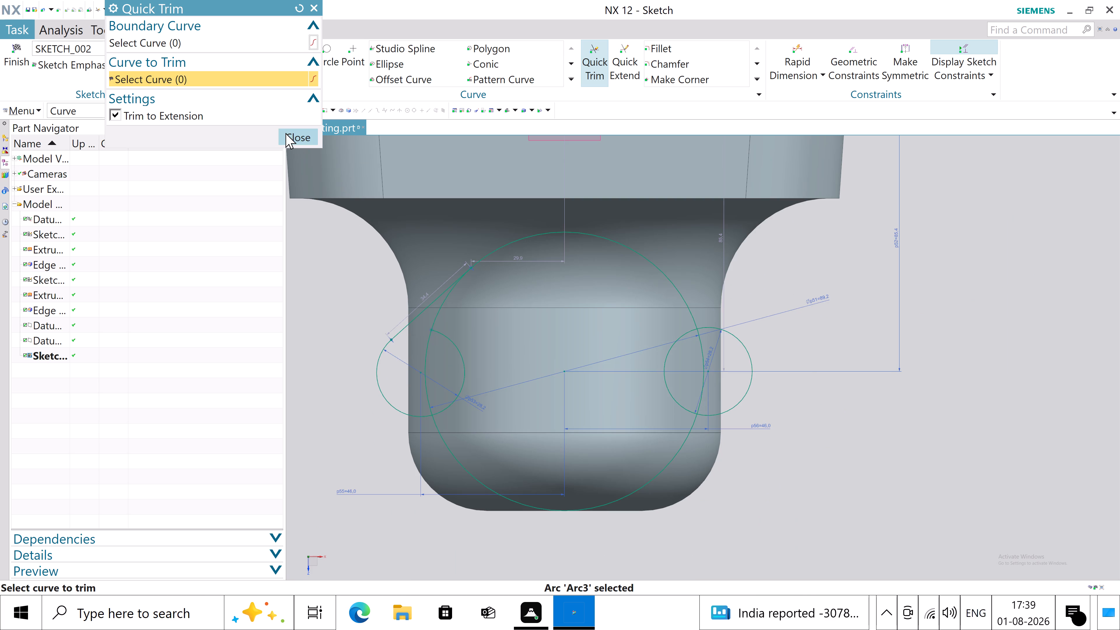
left_click(286, 133)
Sketch a slanted line about 65 mm long from about X -60.5, Y -95 mm, descending past the large circle's lower left.
left_click(283, 55)
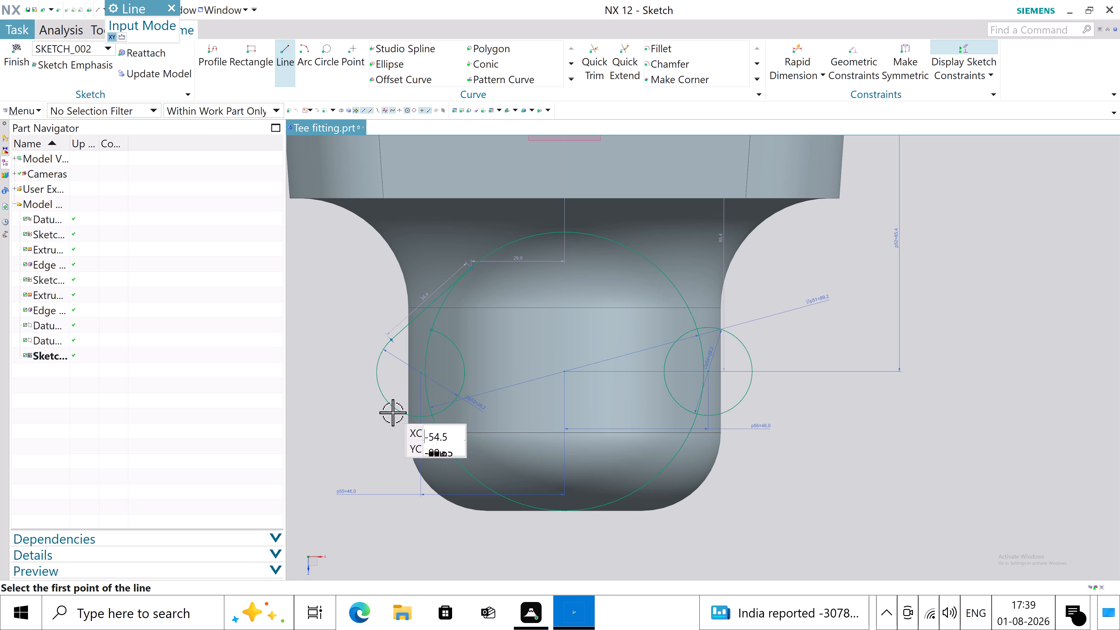
left_click(375, 401)
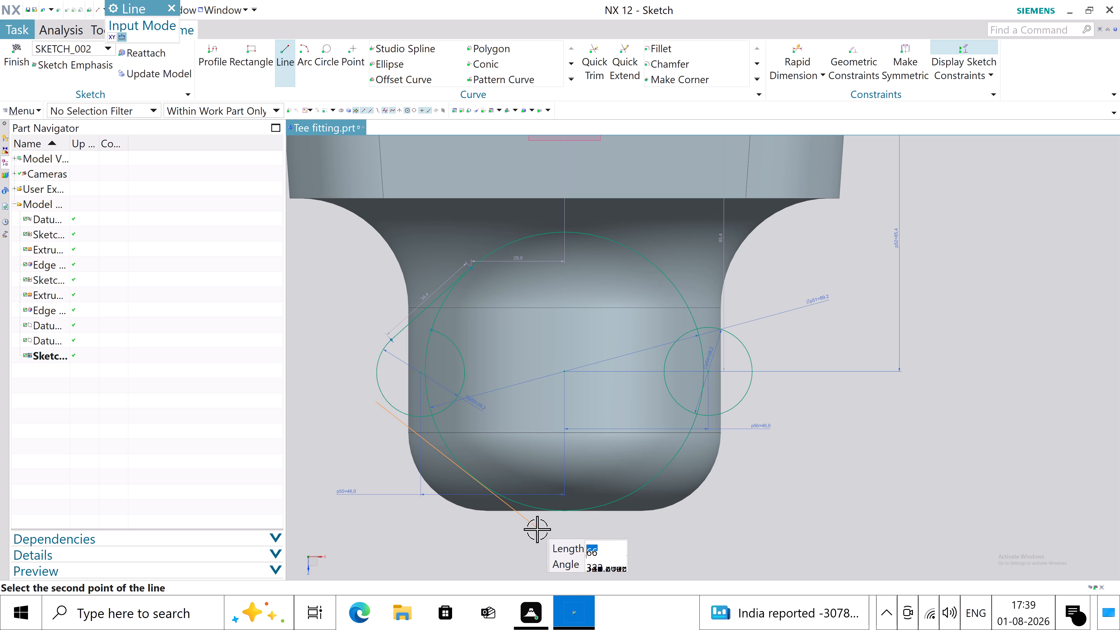
left_click(534, 529)
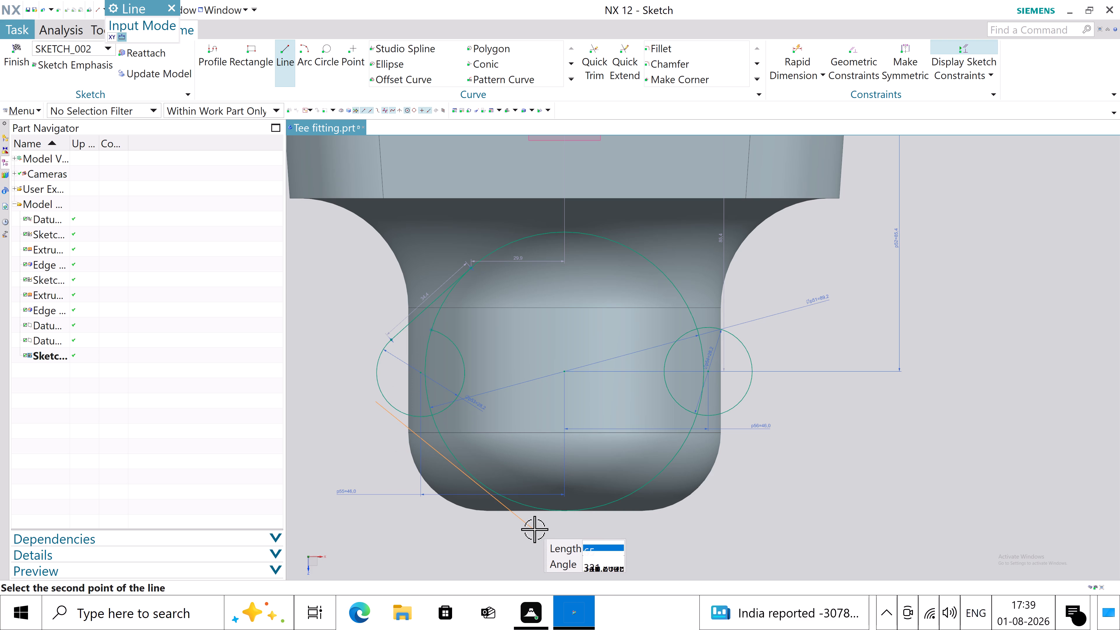
key("Escape")
key("Escape")
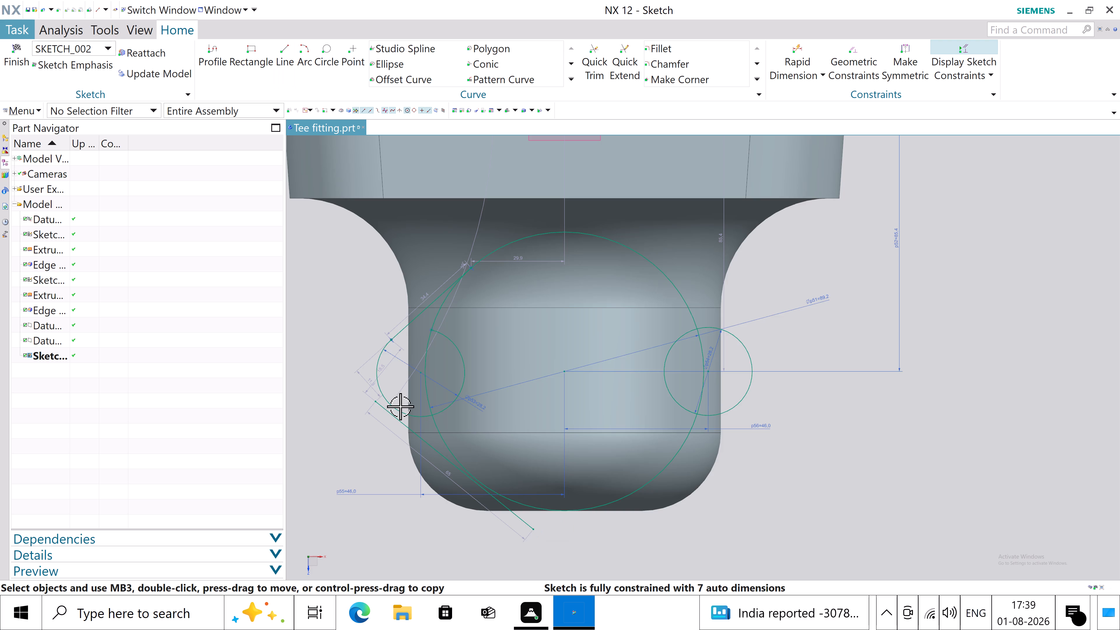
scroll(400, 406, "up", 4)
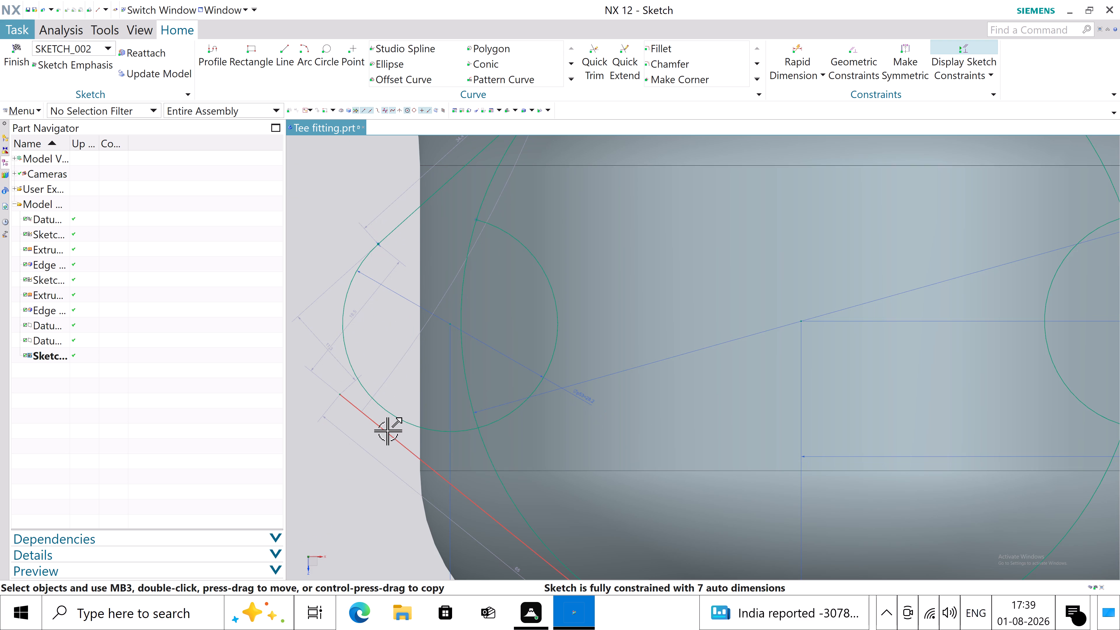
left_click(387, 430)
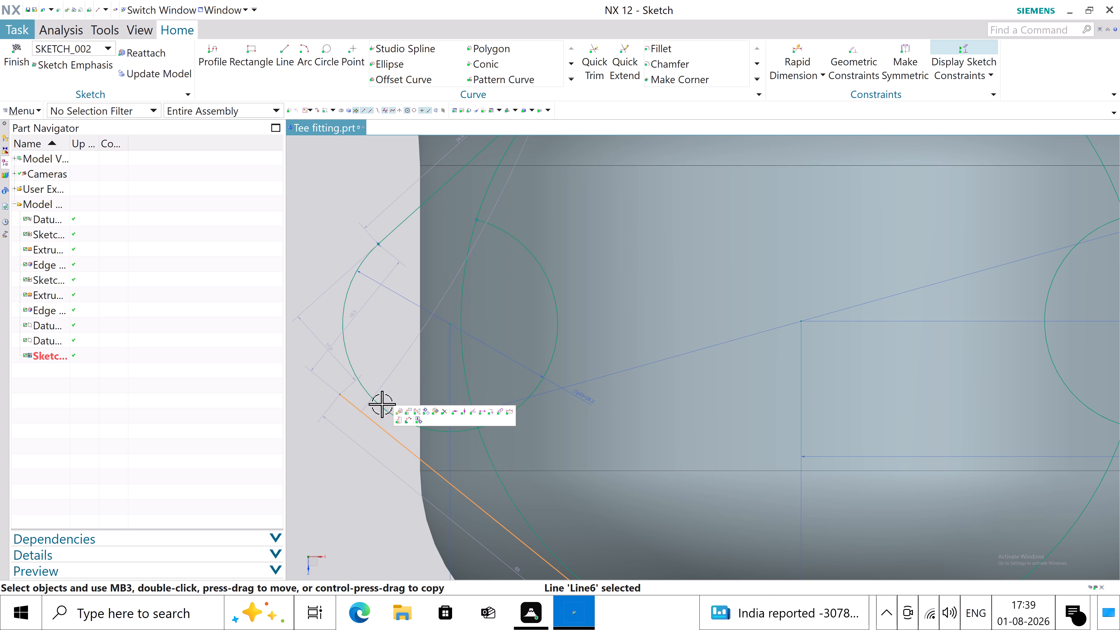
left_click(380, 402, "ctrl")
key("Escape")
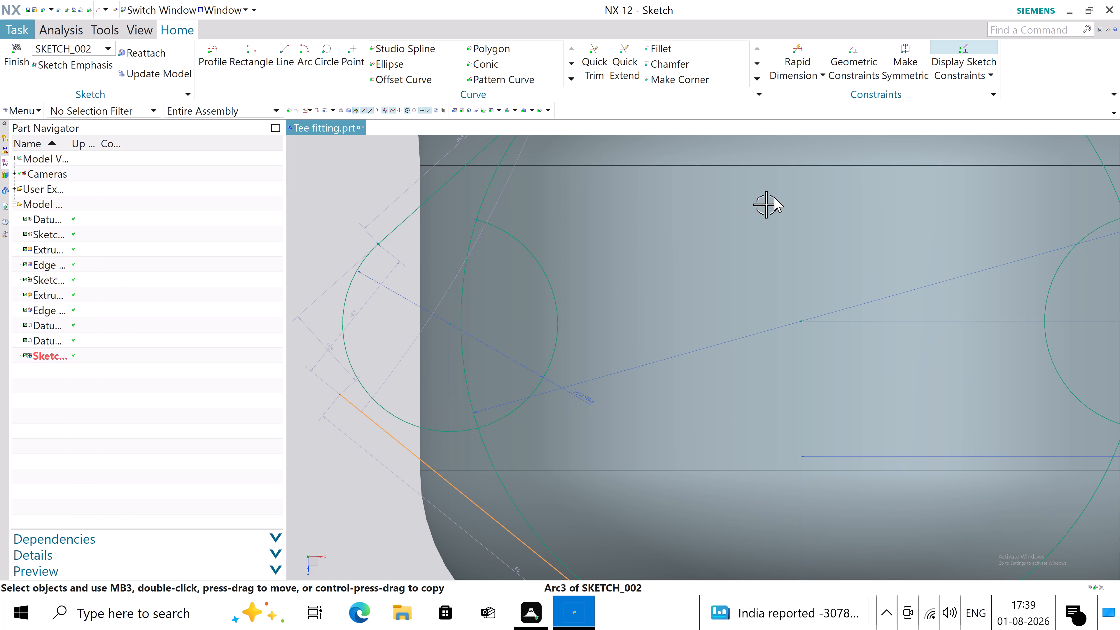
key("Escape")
Apply a Tangent constraint between the lower slanted line and the left small circle.
left_click(853, 38)
left_click(844, 64)
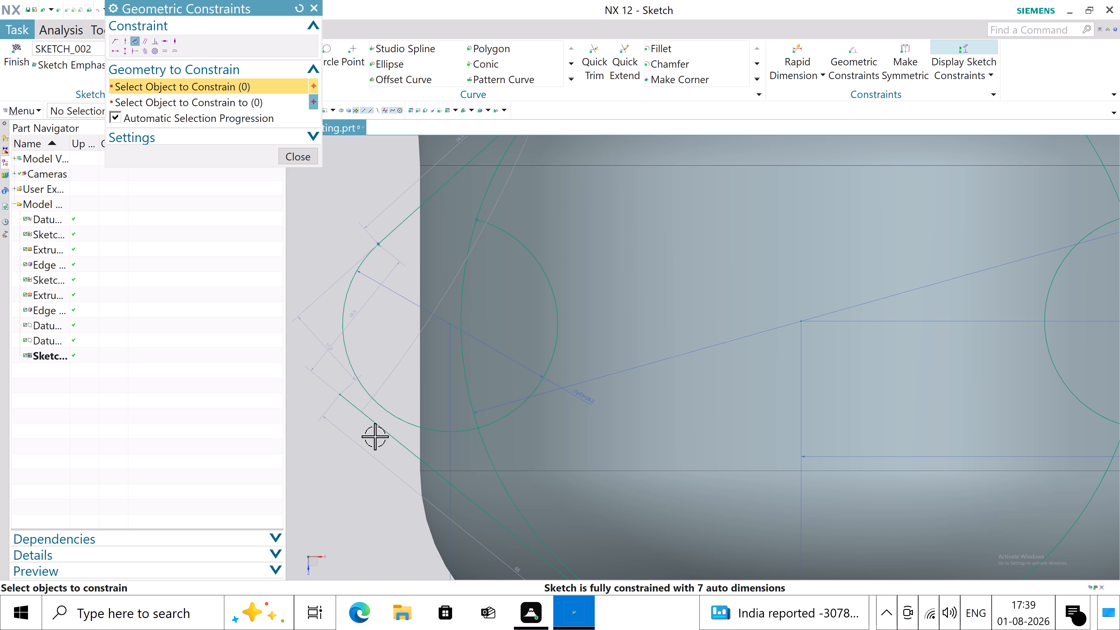
left_click(383, 430)
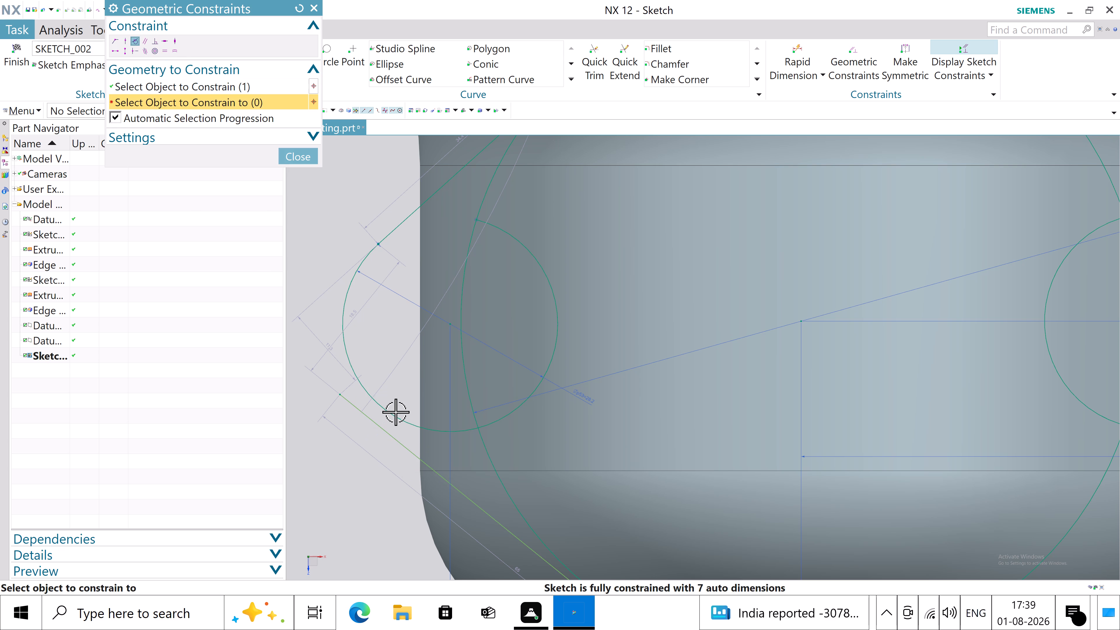
left_click(393, 412)
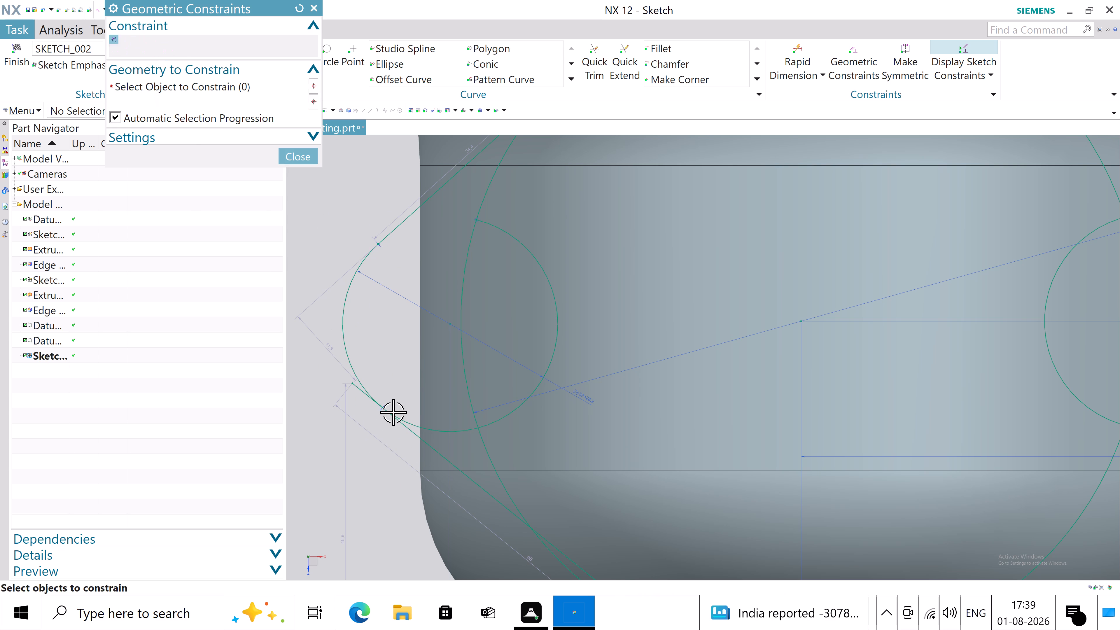
Apply a Tangent constraint between the lower slanted line and the large central circle.
scroll(404, 346, "down", 5)
scroll(482, 424, "up", 4)
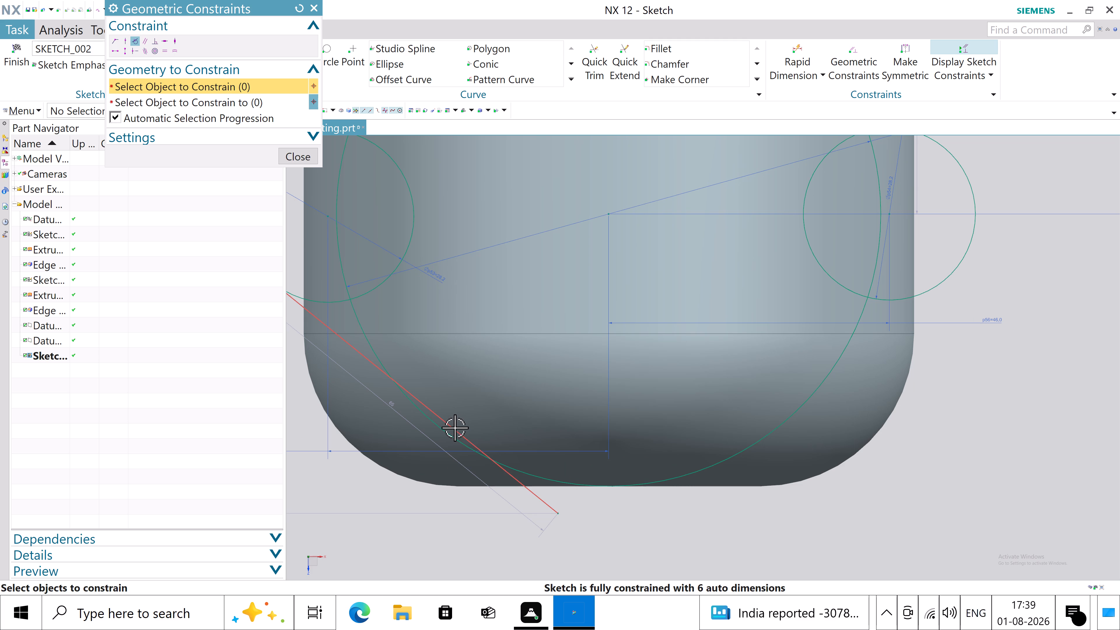
left_click(453, 428)
left_click(447, 434)
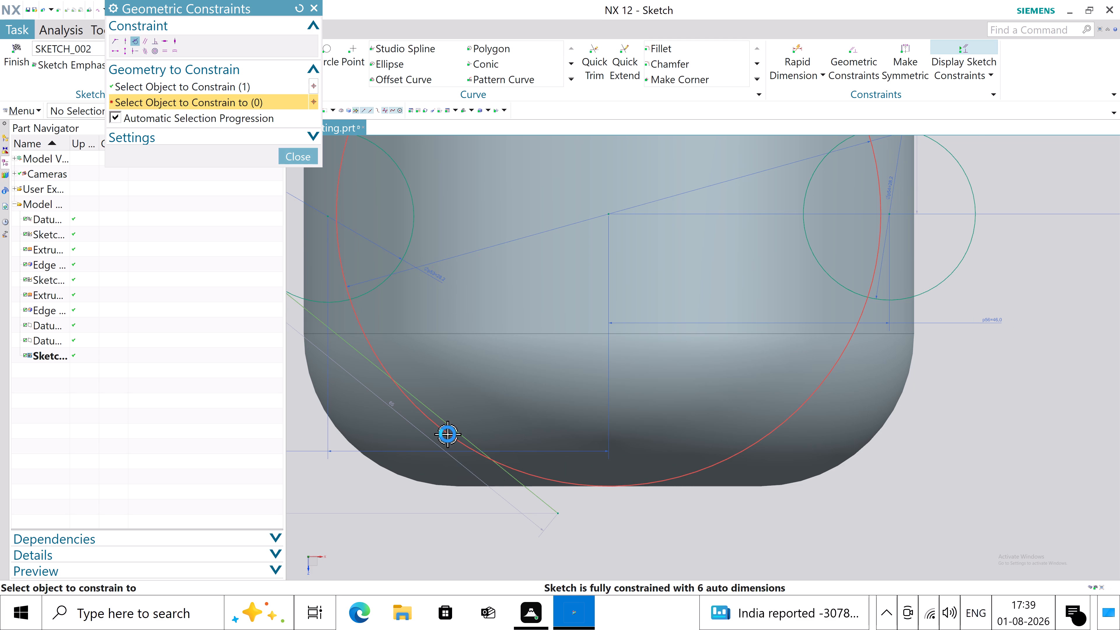
scroll(498, 453, "down", 3)
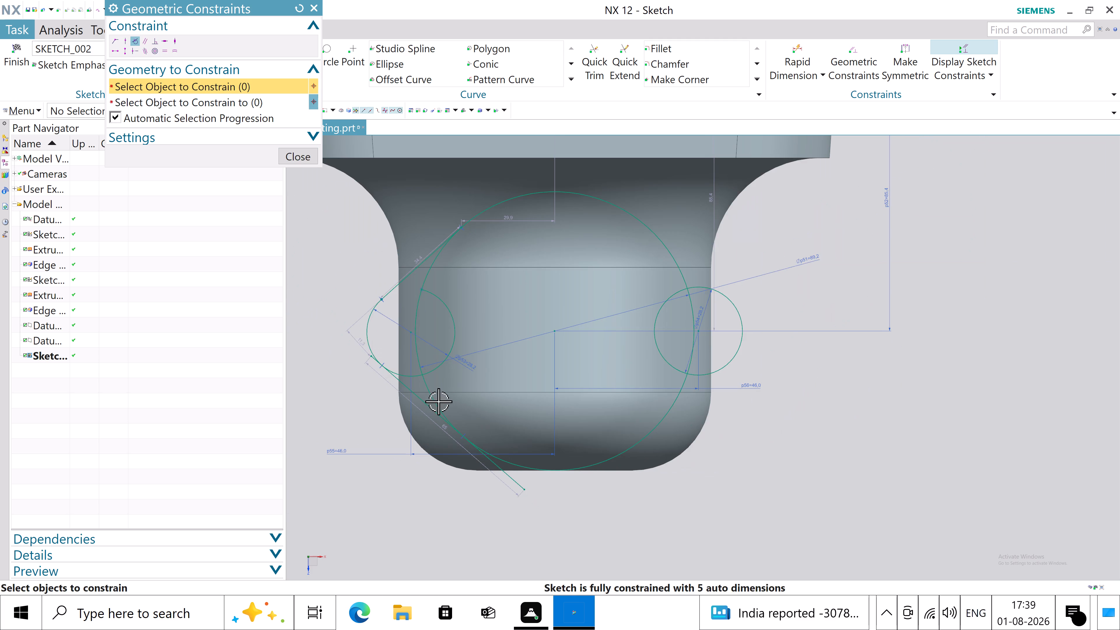
scroll(410, 385, "up", 2)
left_click(303, 159)
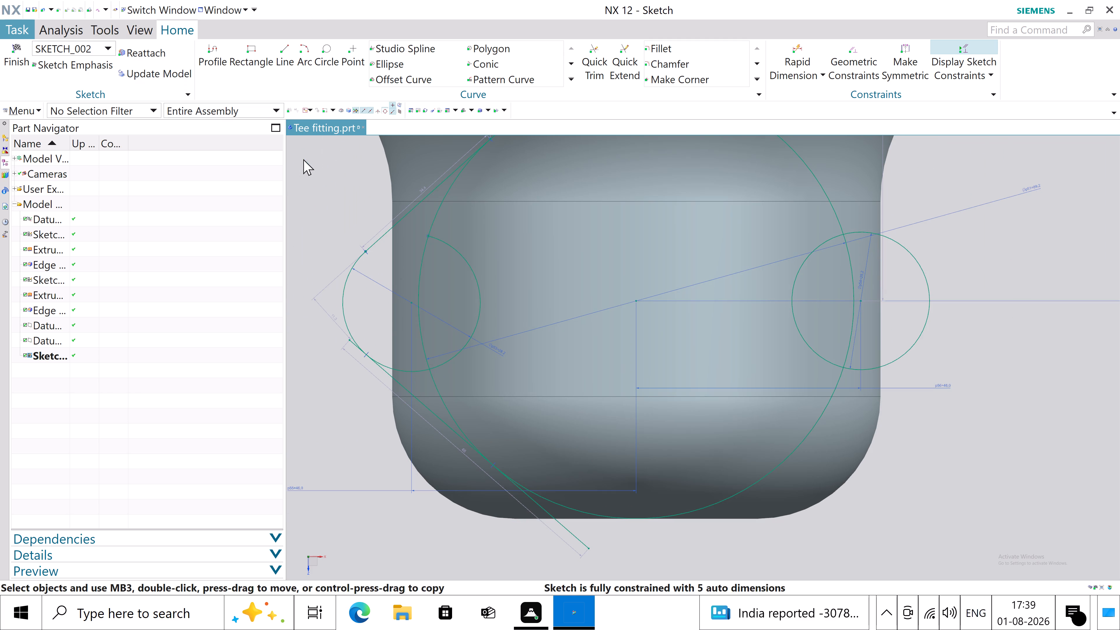
Quick Trim both overhanging ends of the lower slanted line at its tangent points with the left small circle and the large circle.
left_click(600, 64)
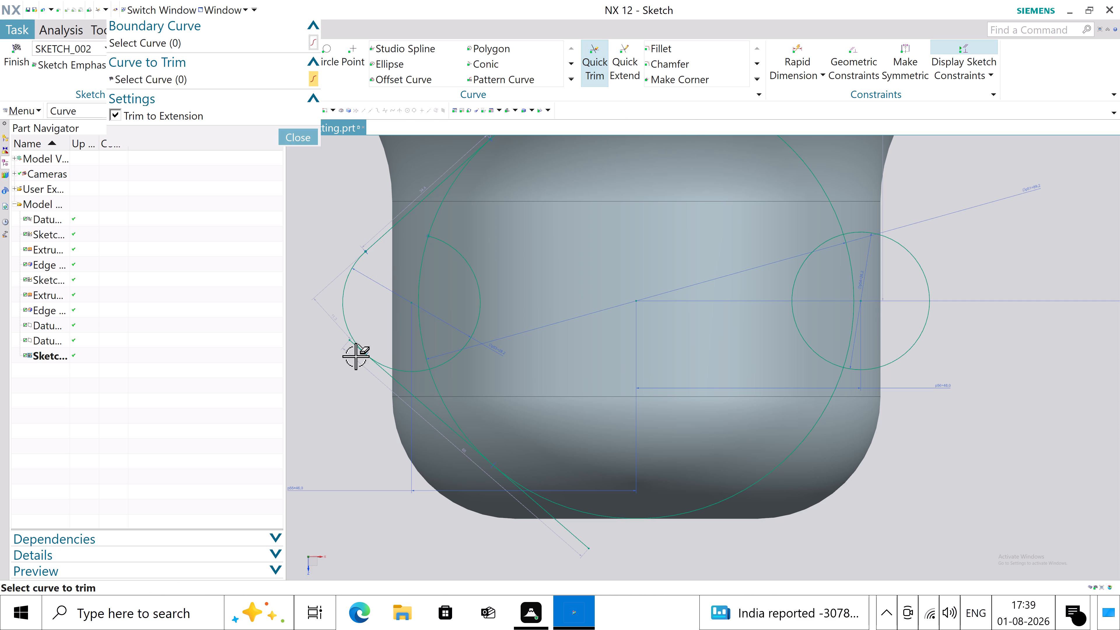
scroll(368, 412, "up", 4)
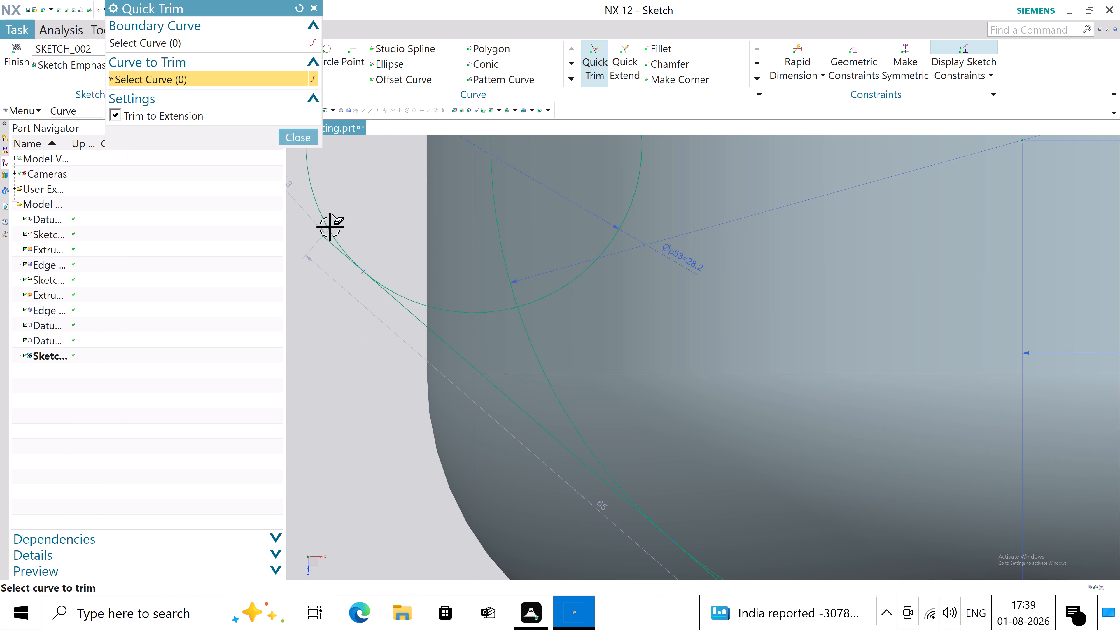
left_click(324, 241)
scroll(394, 263, "down", 2)
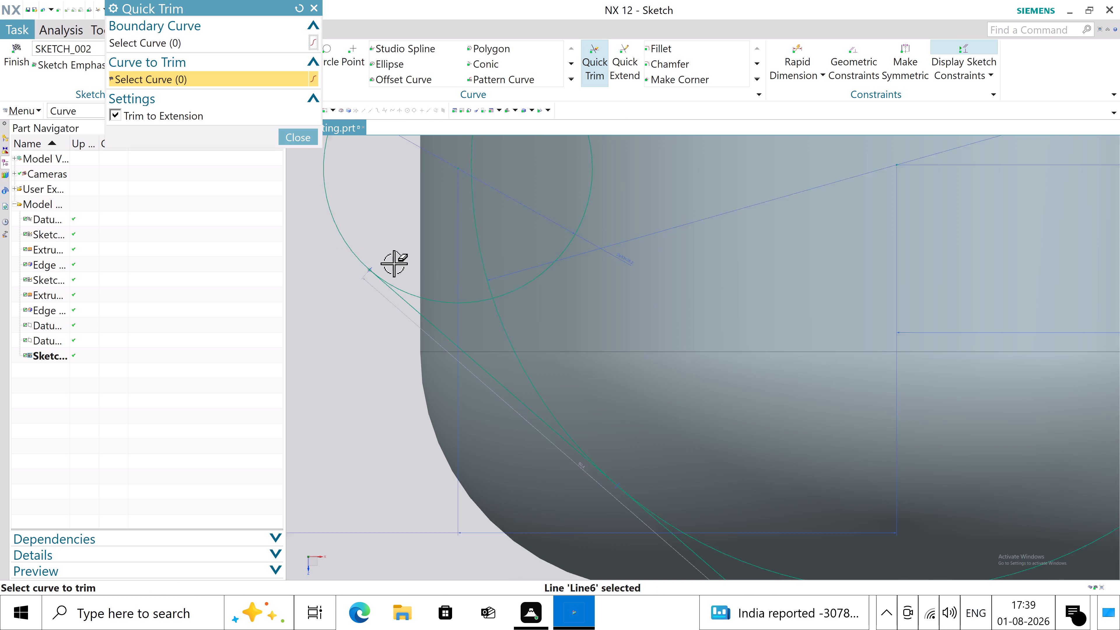
scroll(394, 263, "down", 2)
left_click(579, 439)
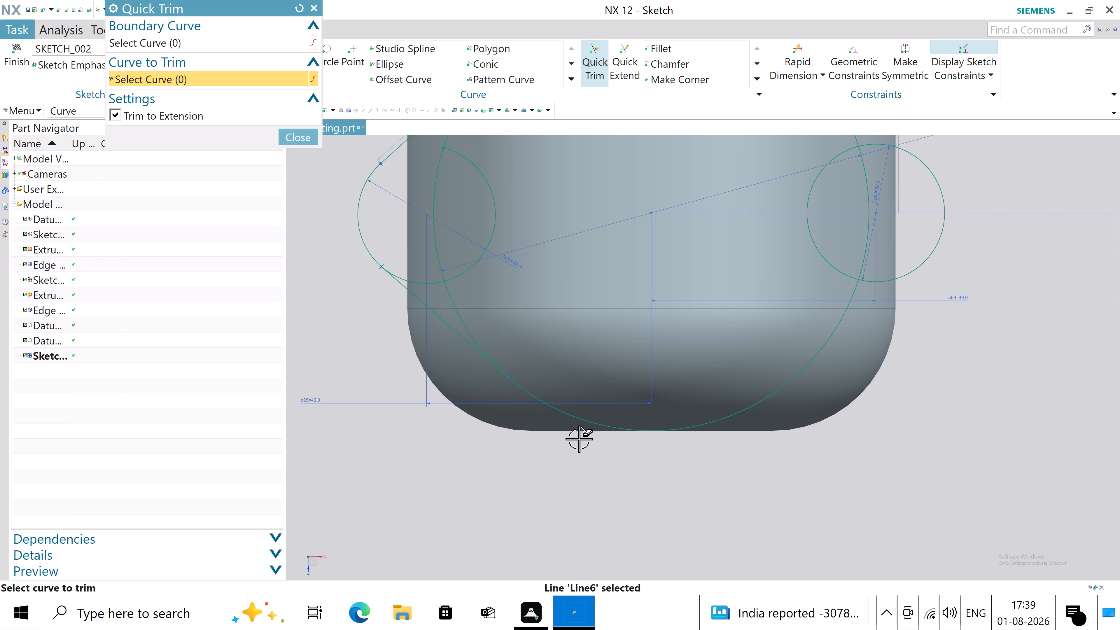
scroll(486, 379, "down", 4)
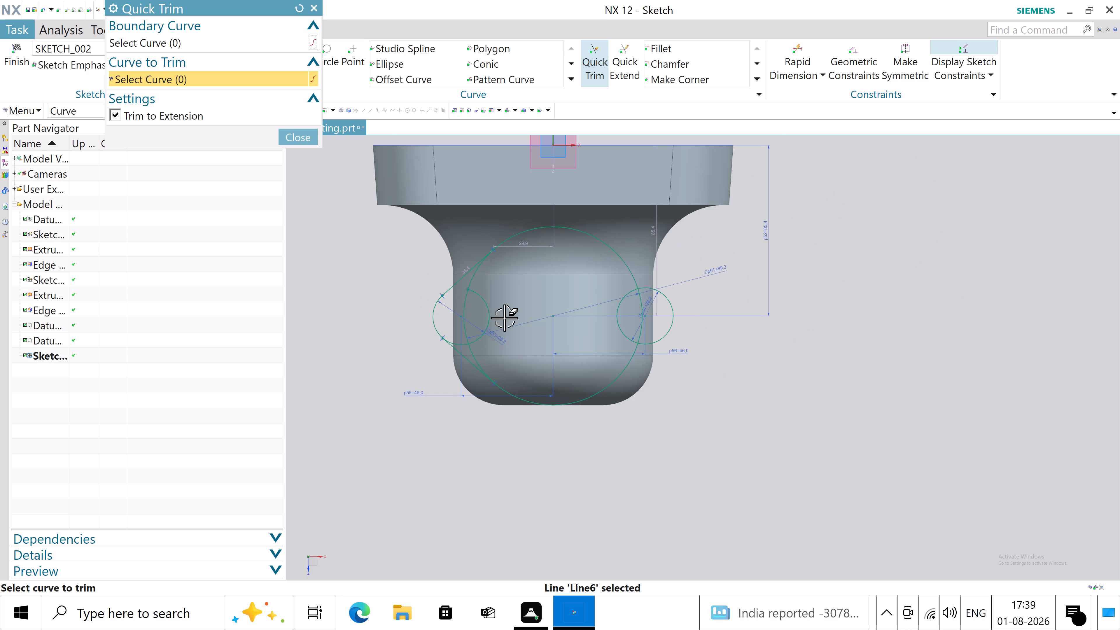
scroll(502, 314, "up", 2)
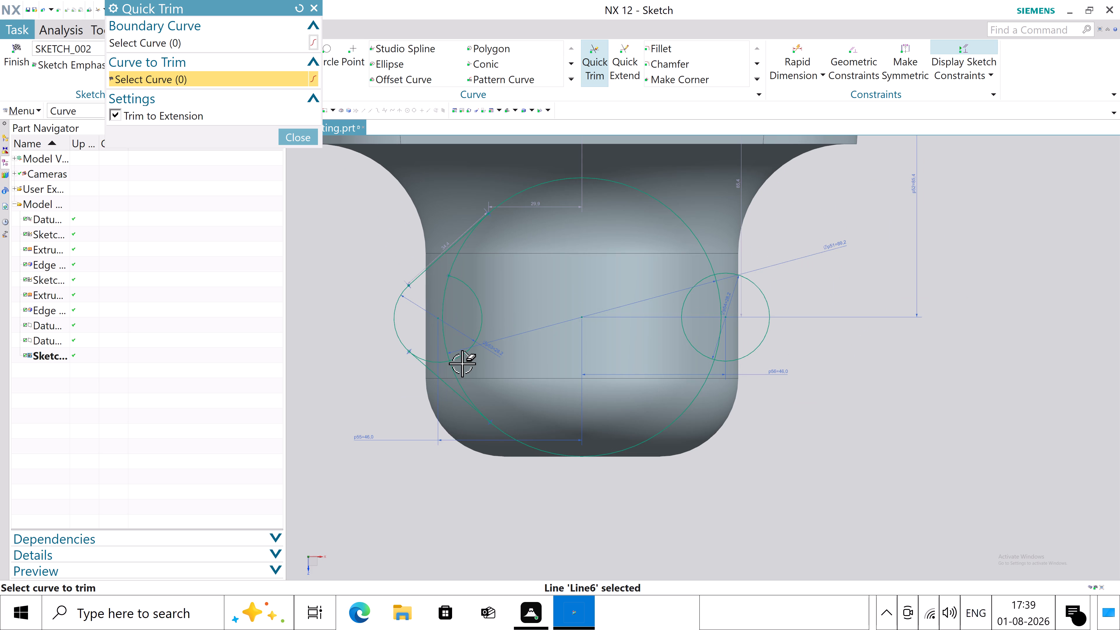
left_click(304, 135)
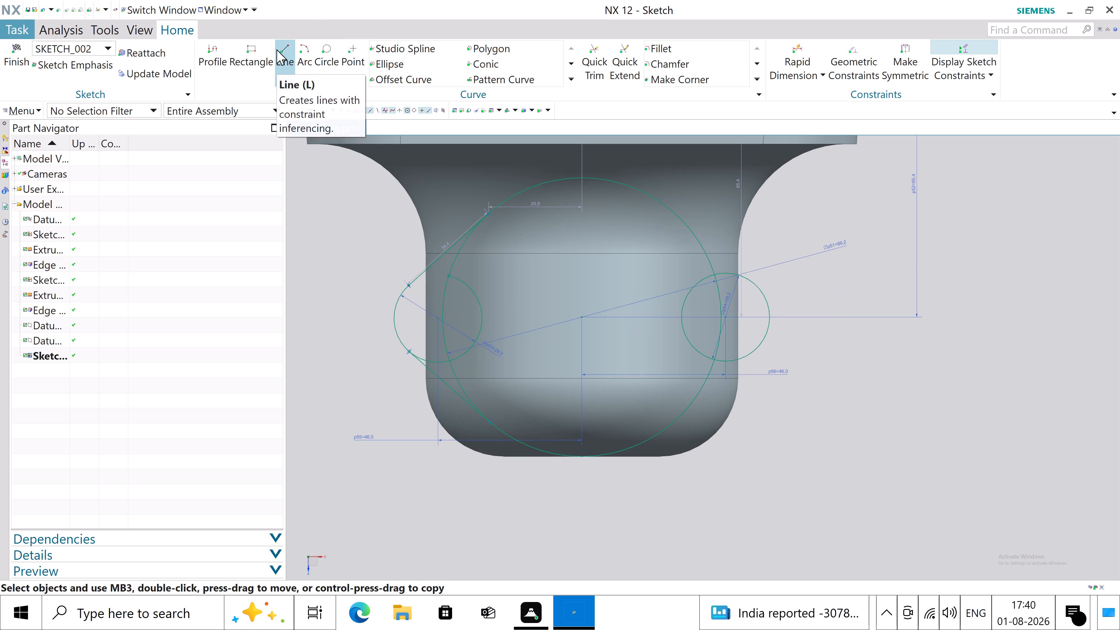
Sketch a line about 67 mm long from about X 16.5, Y -40 mm, touching the large circle tangentially and ending beyond the right small circle.
left_click(276, 49)
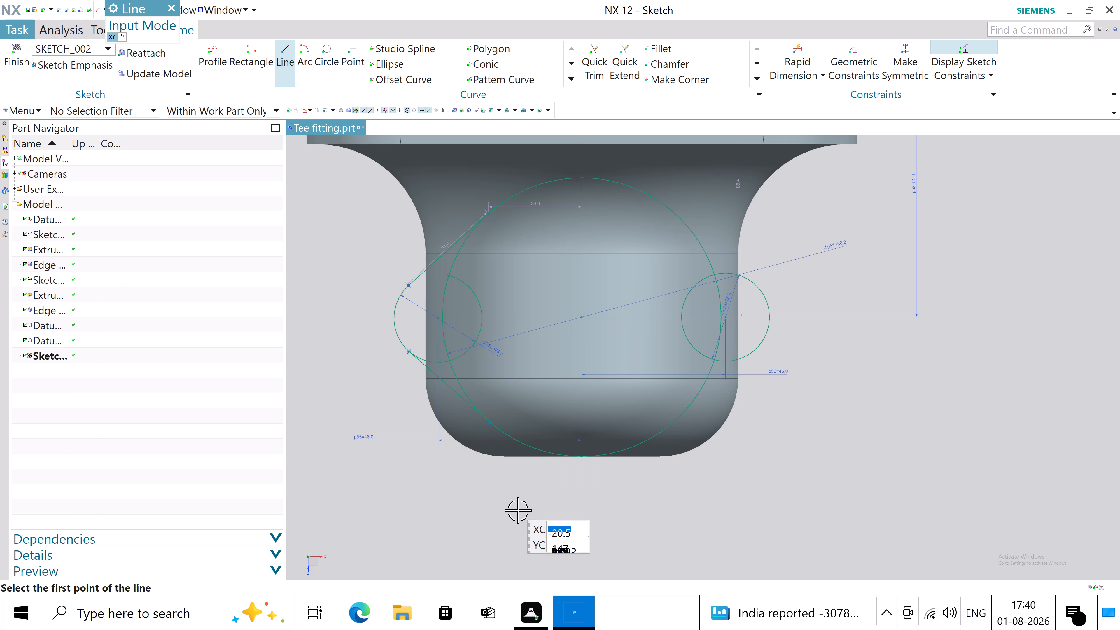
scroll(518, 510, "down", 2)
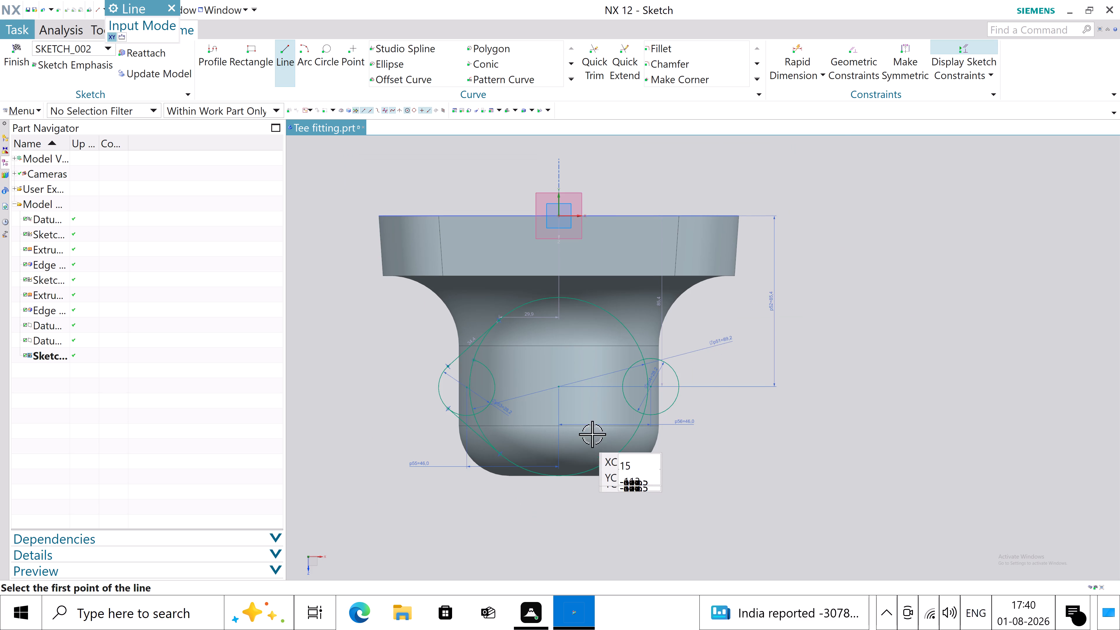
scroll(683, 332, "up", 3)
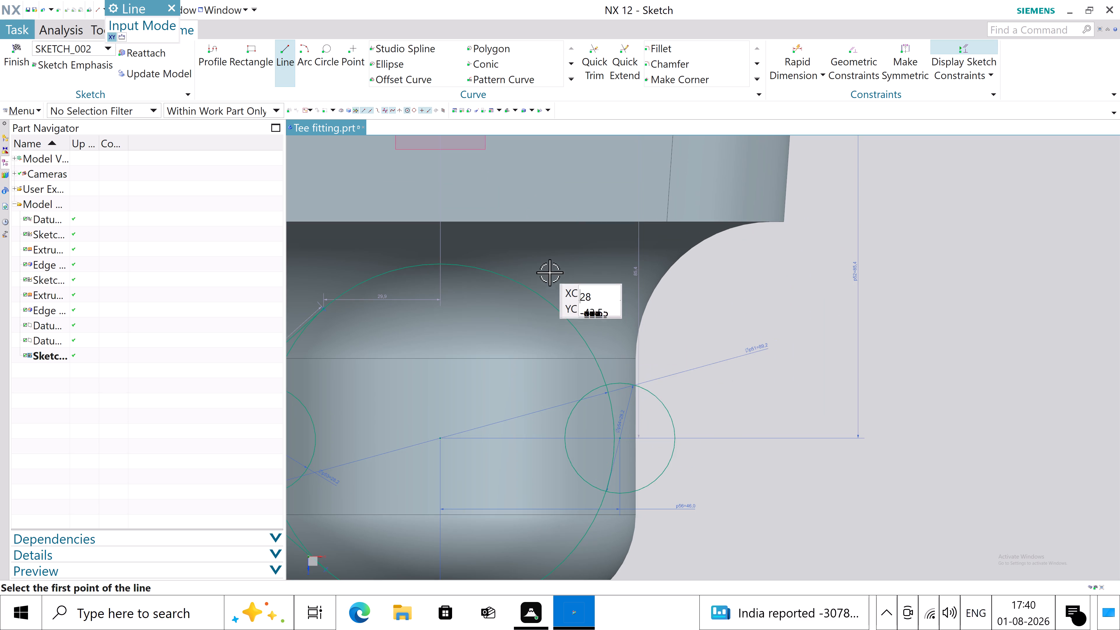
left_click(505, 261)
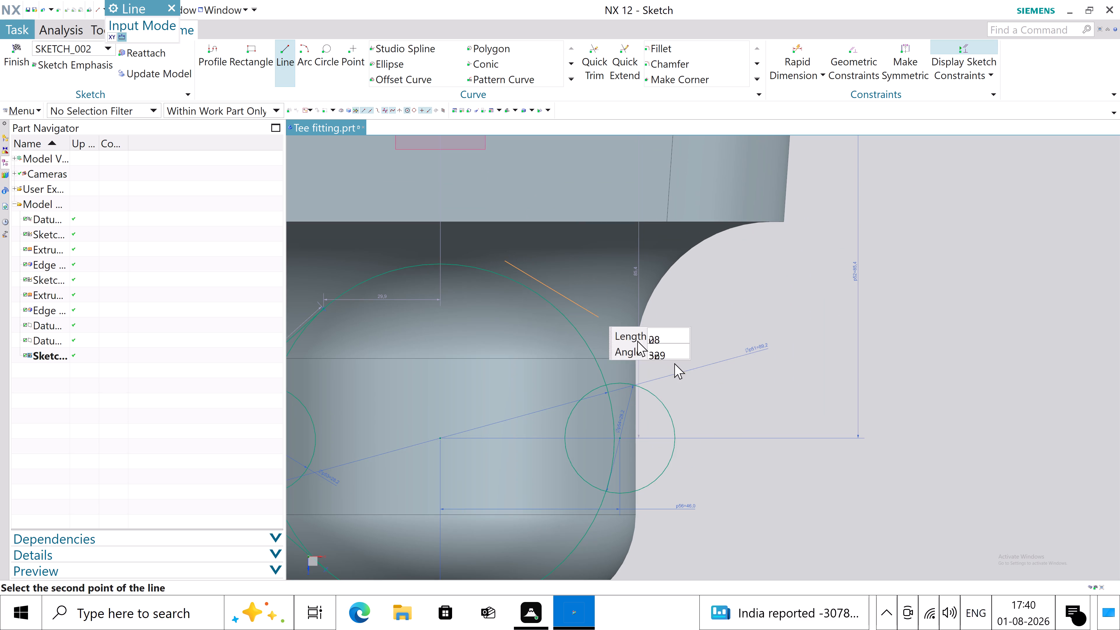
left_click(702, 436)
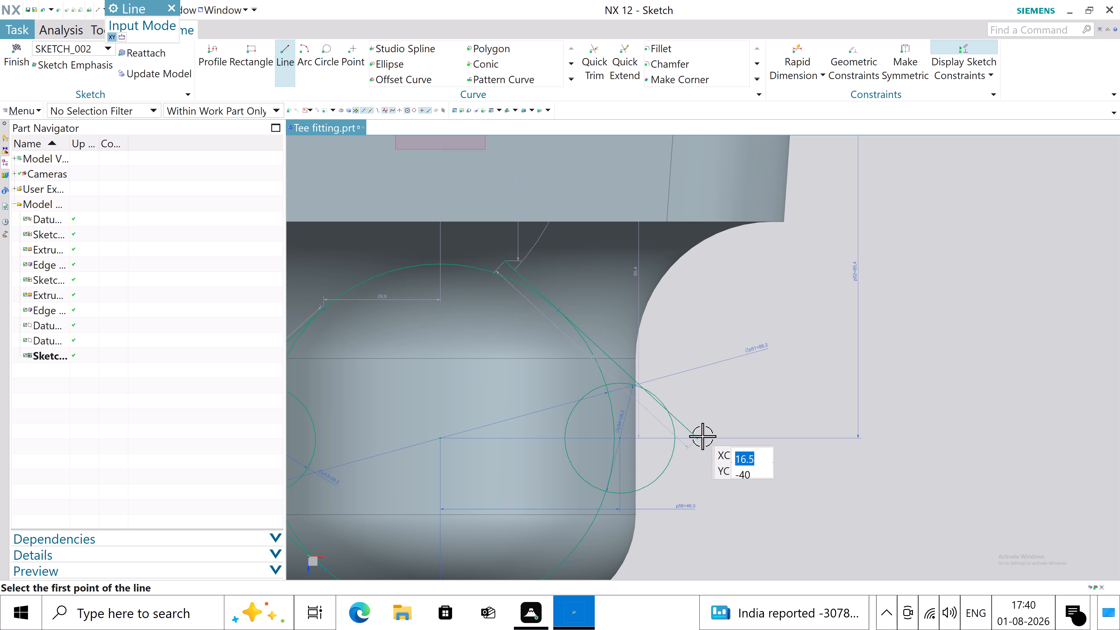
key("Escape")
key("Escape")
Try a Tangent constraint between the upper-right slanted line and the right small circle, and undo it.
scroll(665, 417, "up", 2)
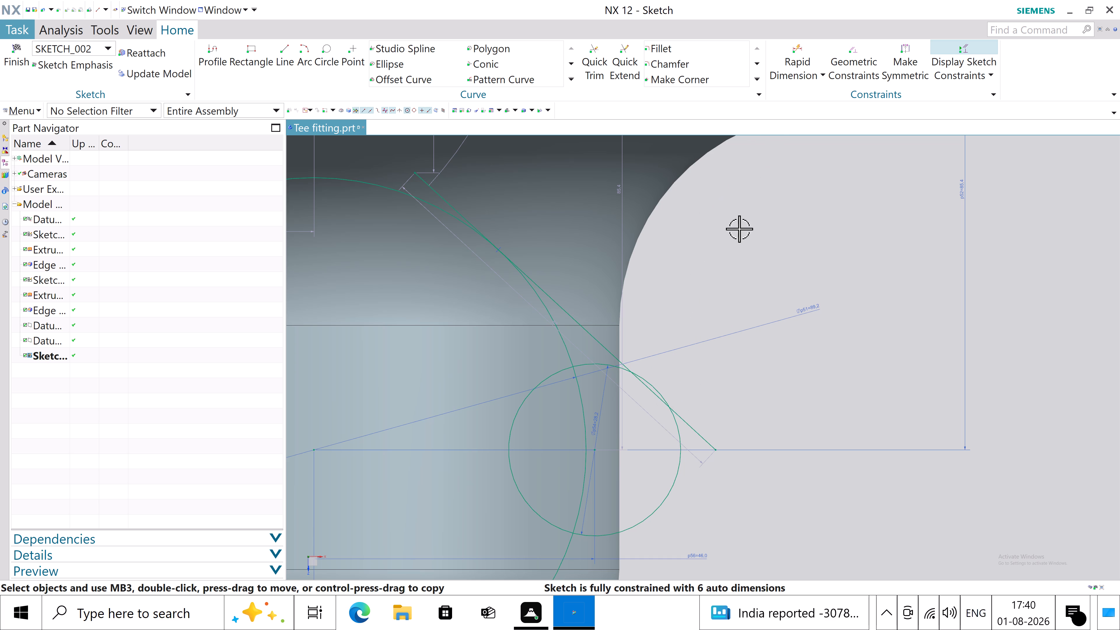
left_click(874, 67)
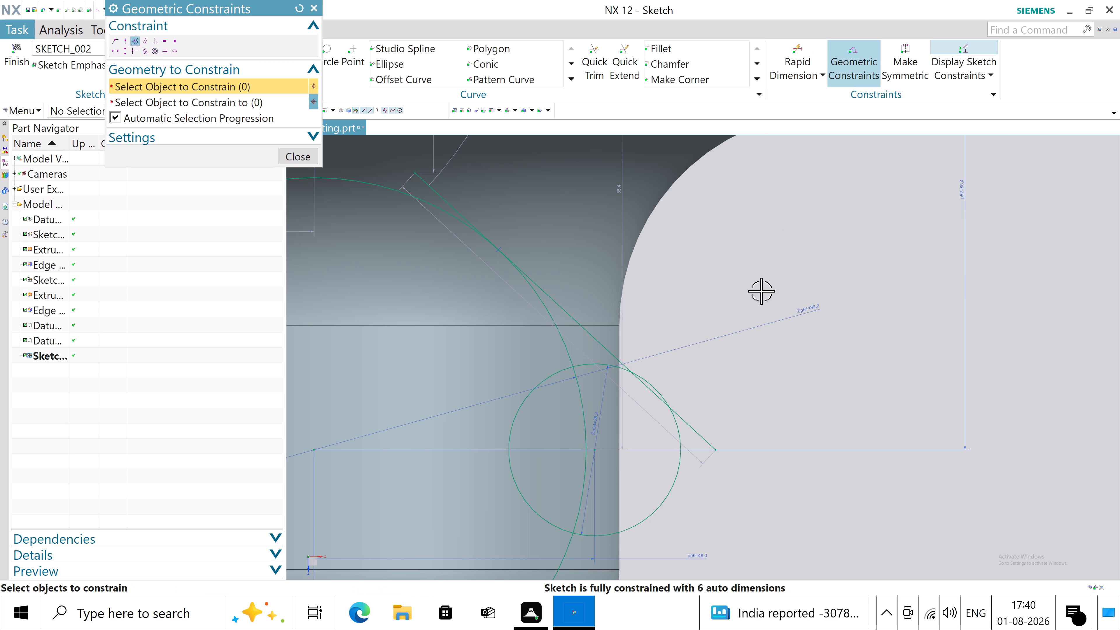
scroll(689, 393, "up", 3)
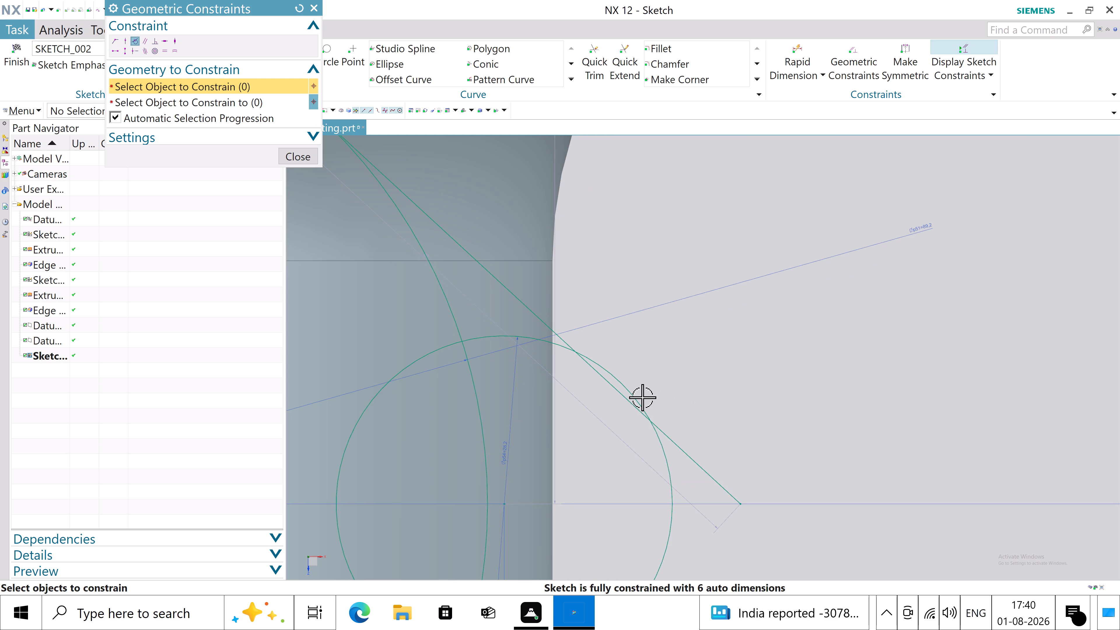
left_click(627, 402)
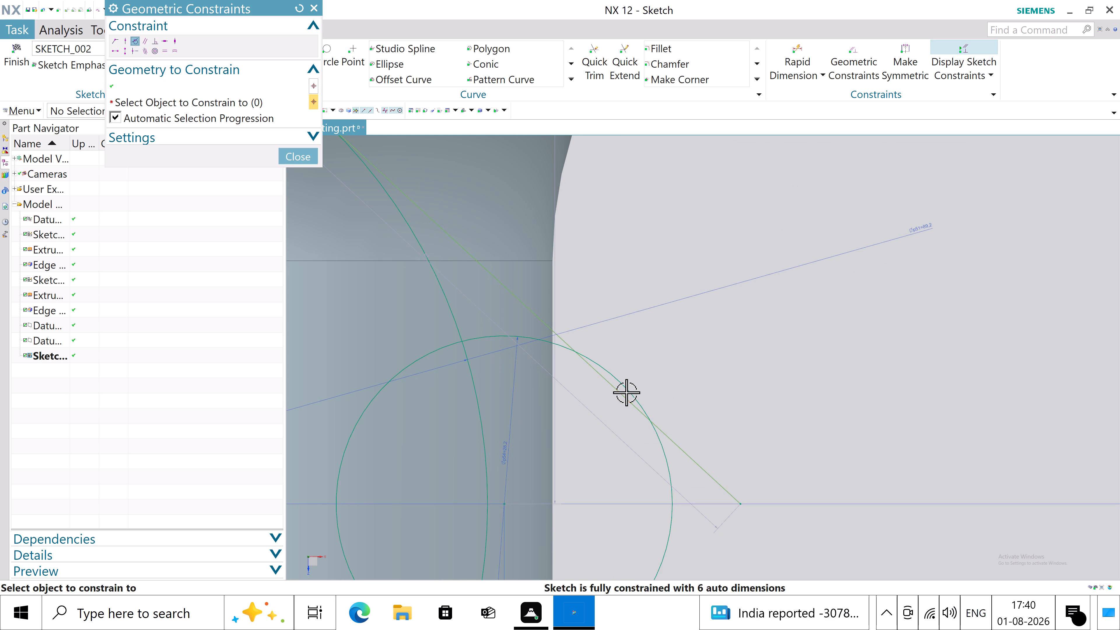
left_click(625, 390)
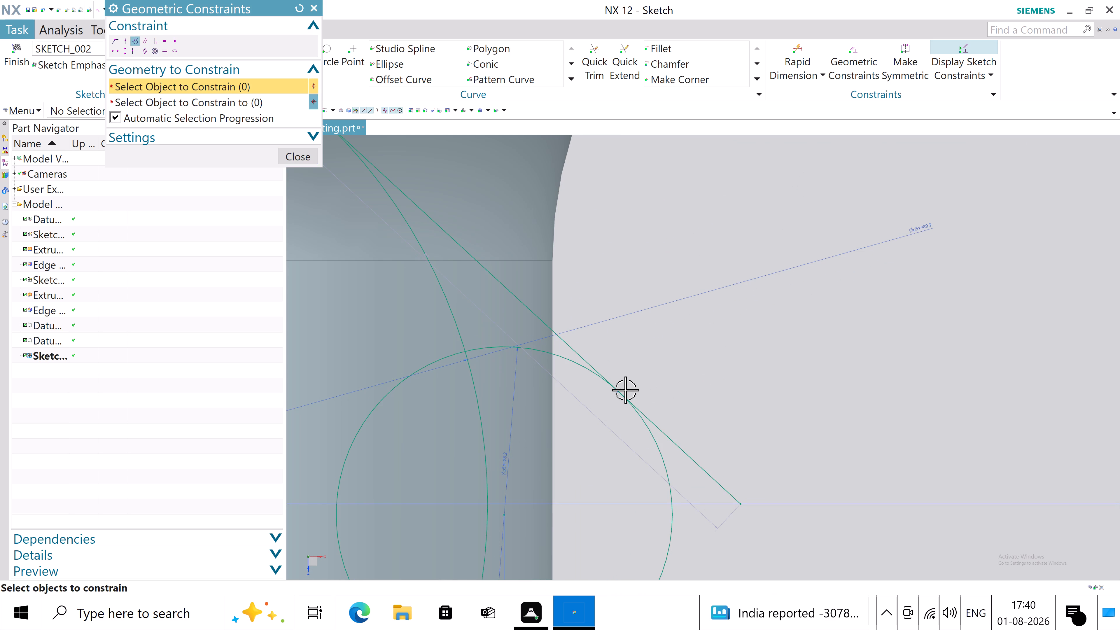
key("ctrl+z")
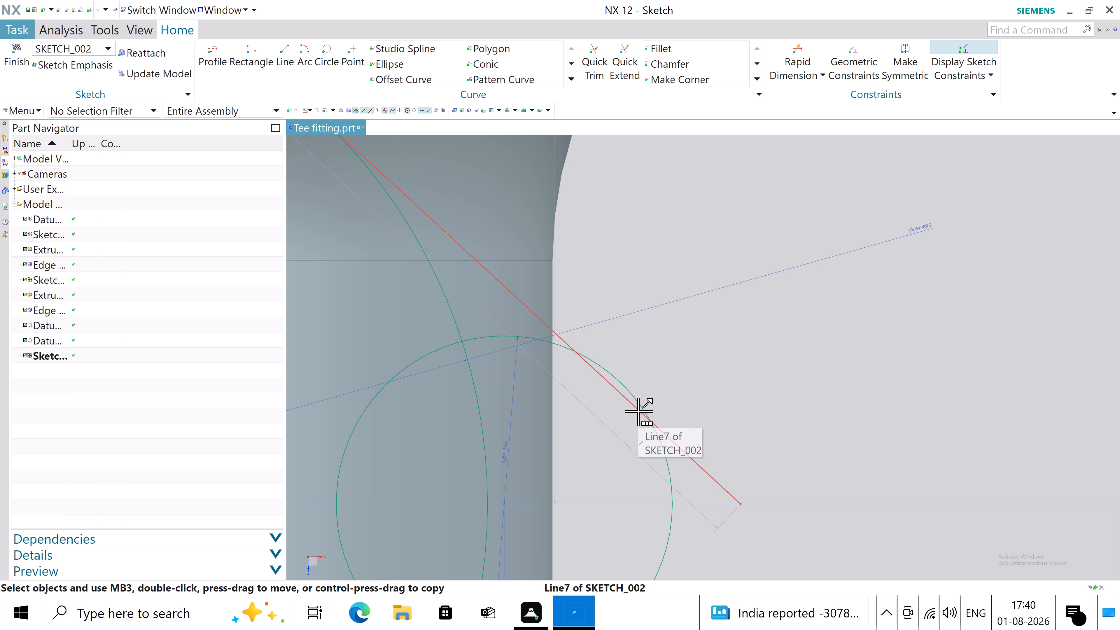
Apply a Tangent constraint between the right small circle and the upper-right slanted line.
left_click(848, 79)
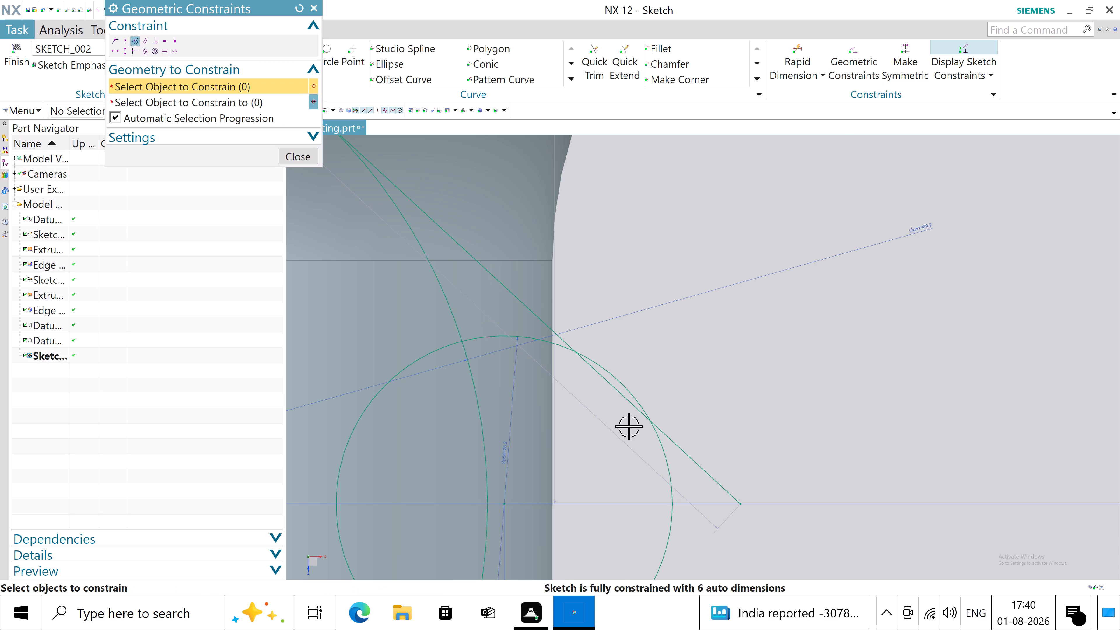
left_click(627, 390)
left_click(622, 397)
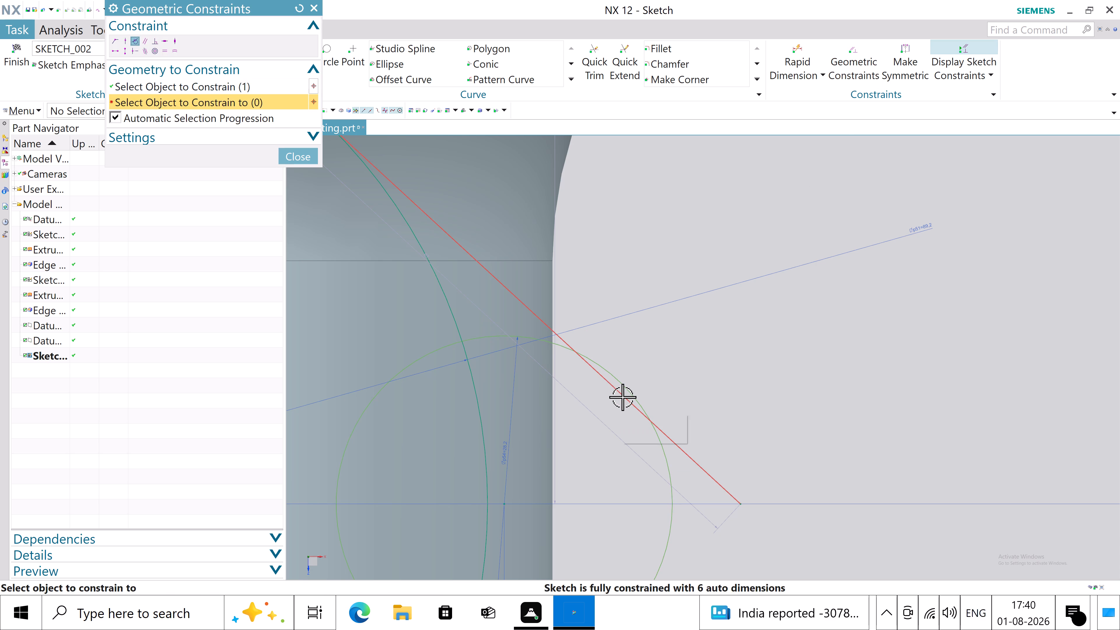
scroll(676, 351, "down", 2)
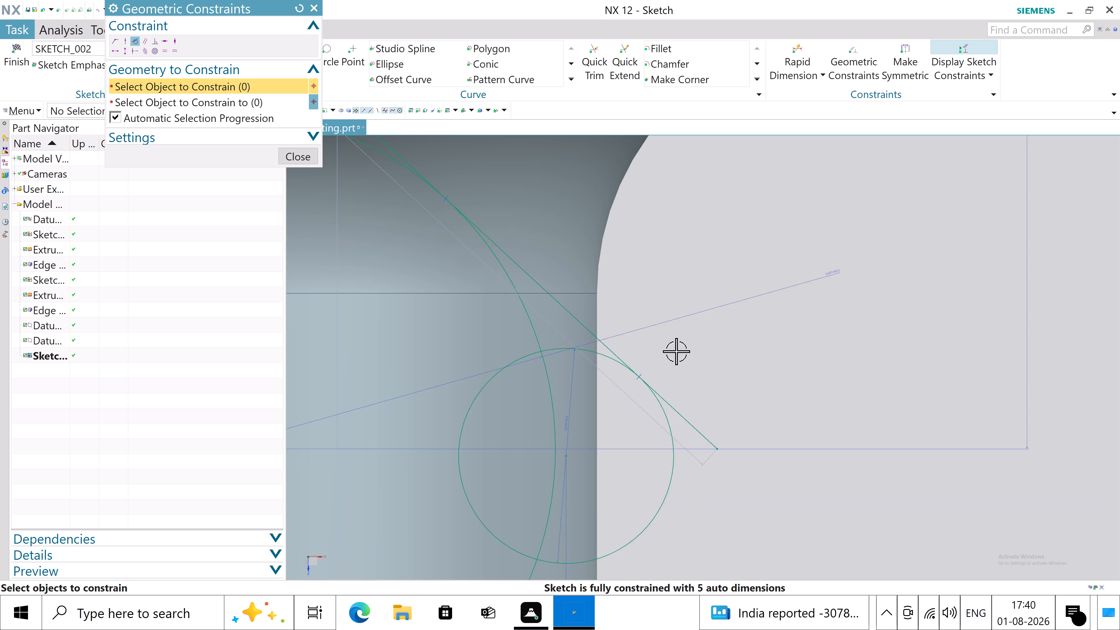
scroll(676, 351, "down", 2)
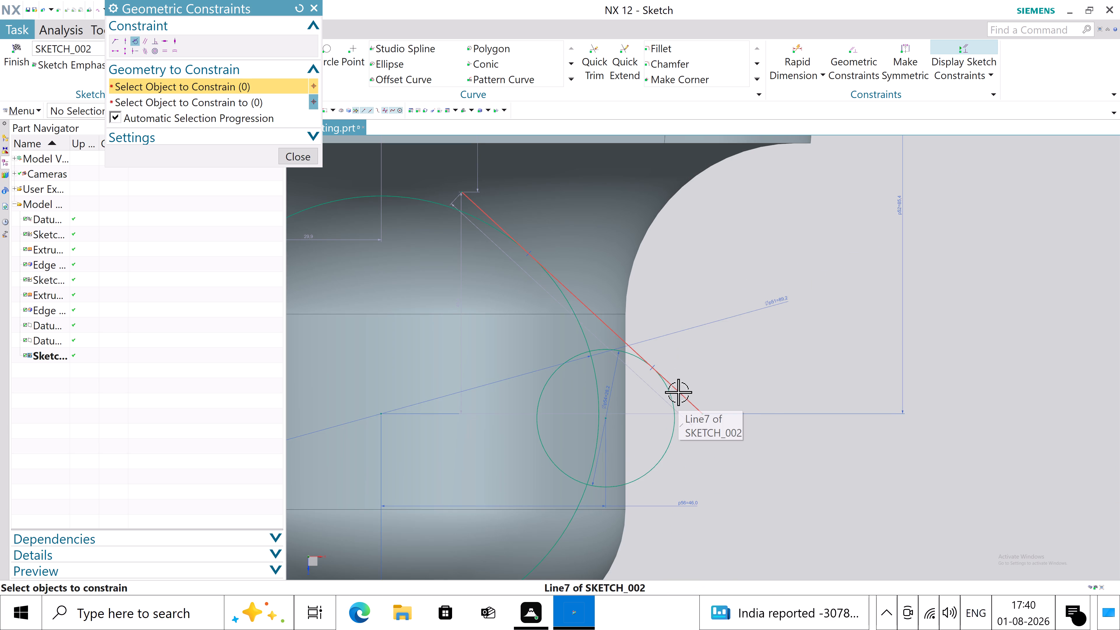
left_click(312, 160)
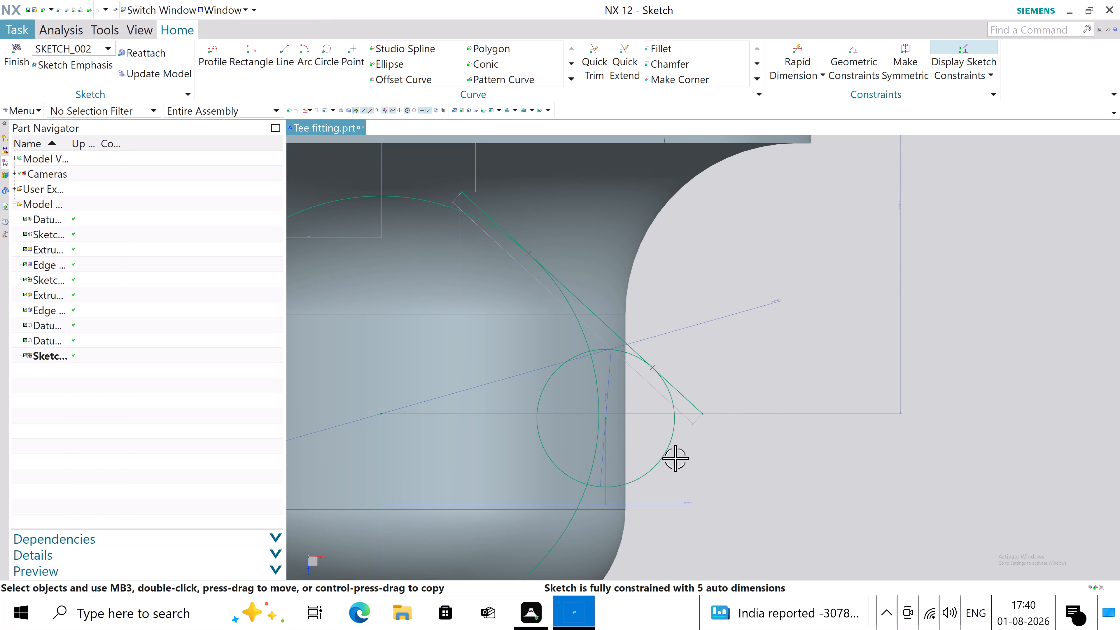
Quick Trim both overhanging ends of the upper-right slanted line at its tangent points with the right small circle and the large circle.
scroll(672, 459, "up", 2)
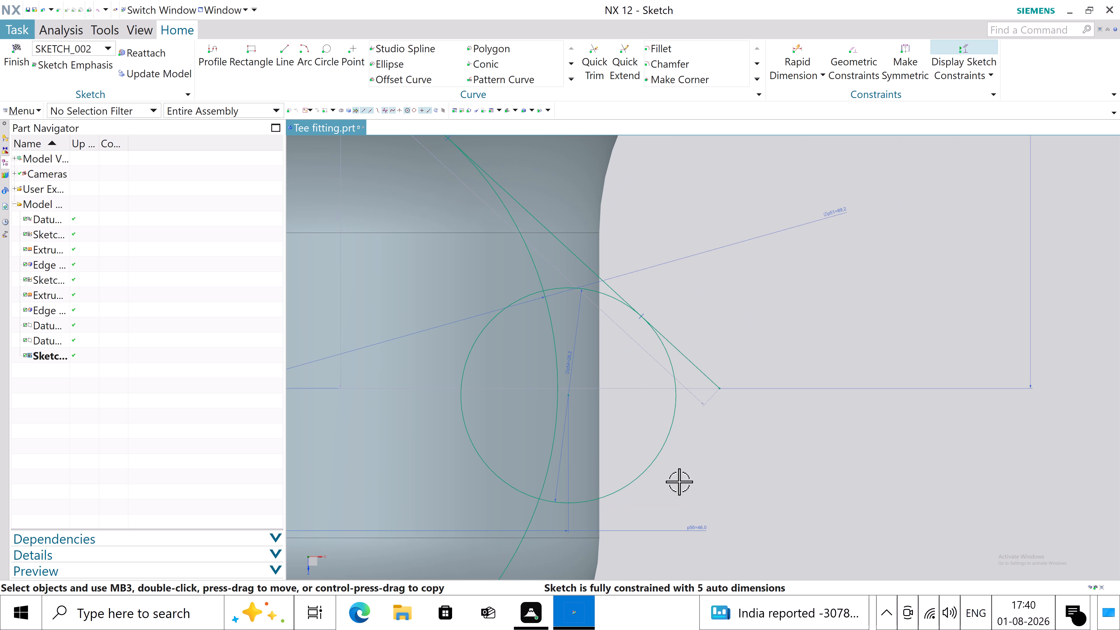
scroll(852, 325, "down", 3)
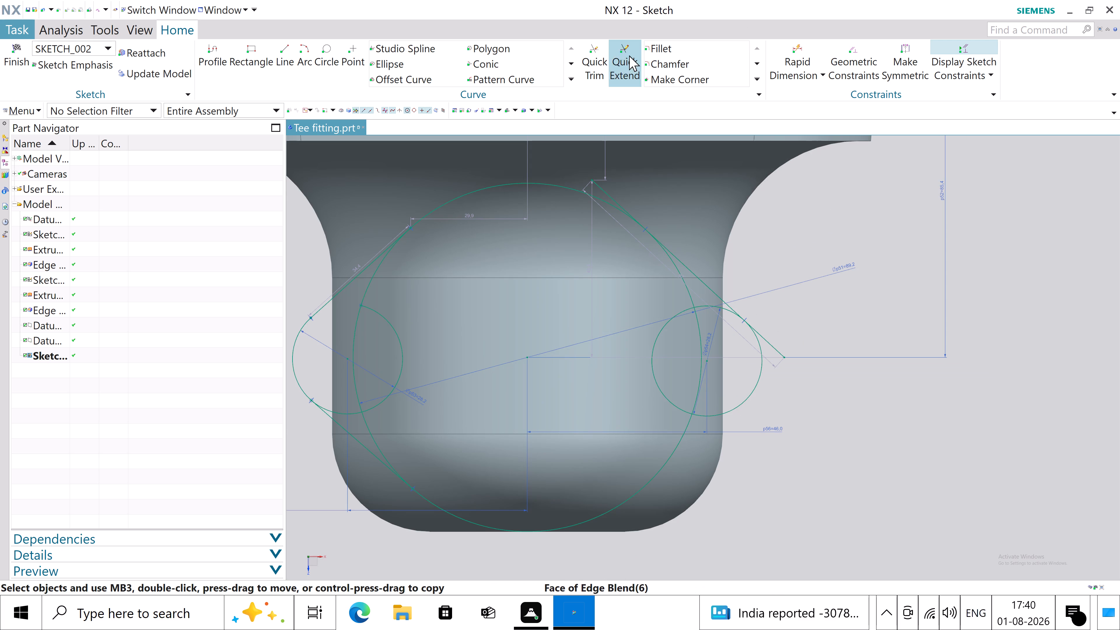
left_click(604, 64)
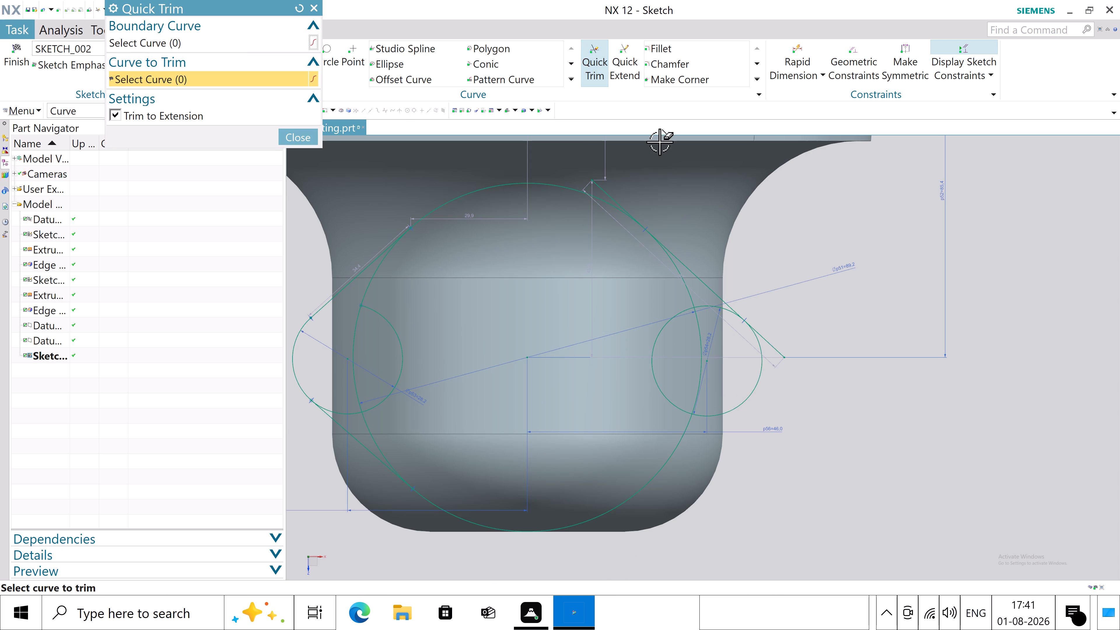
left_click(768, 344)
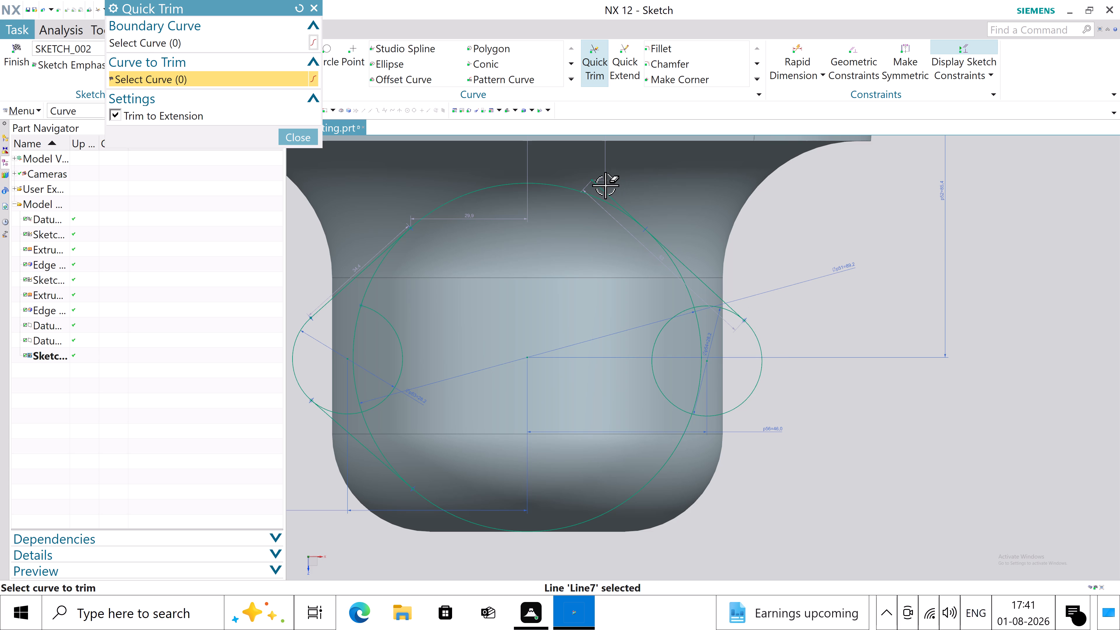
left_click(601, 185)
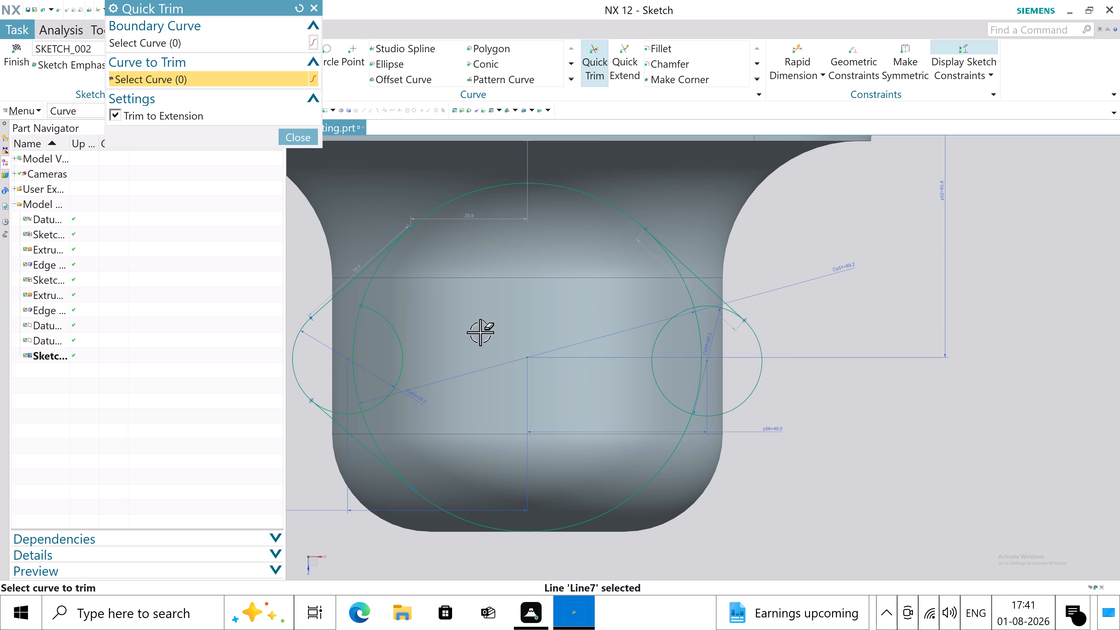
left_click(296, 141)
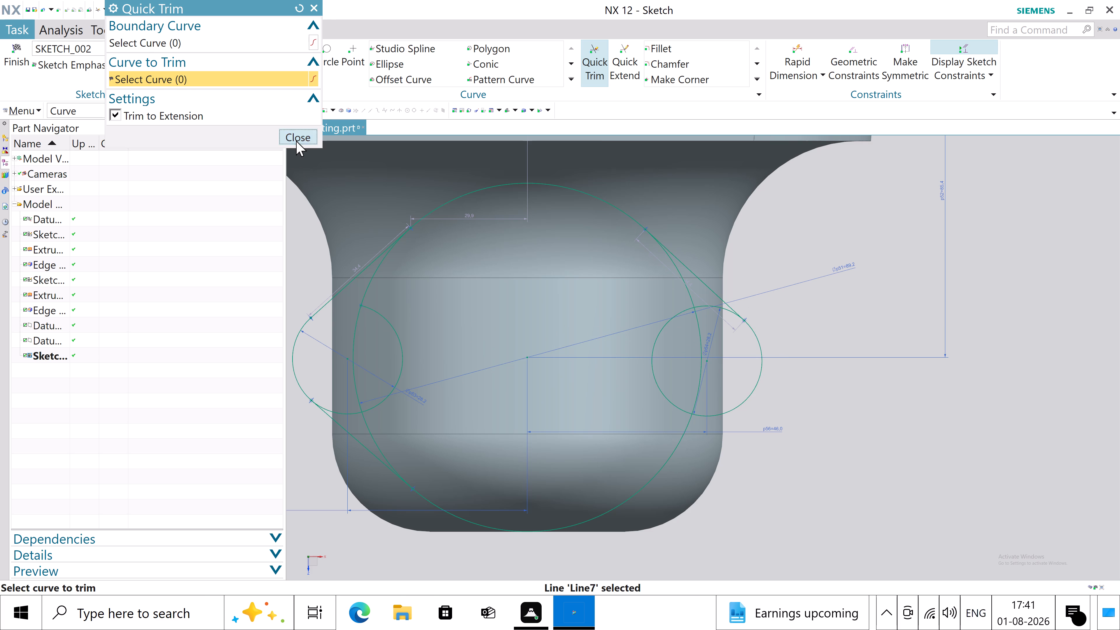
Sketch a slanted line from about X 20.5 mm near the large circle's lower edge to just beyond the right small circle.
left_click(281, 45)
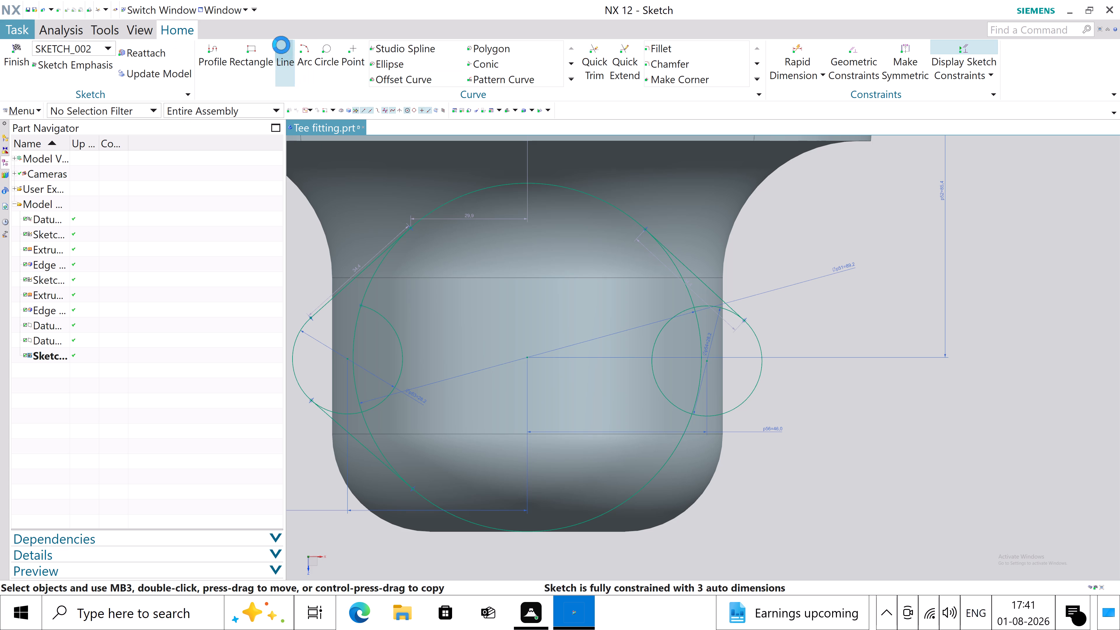
left_click(607, 528)
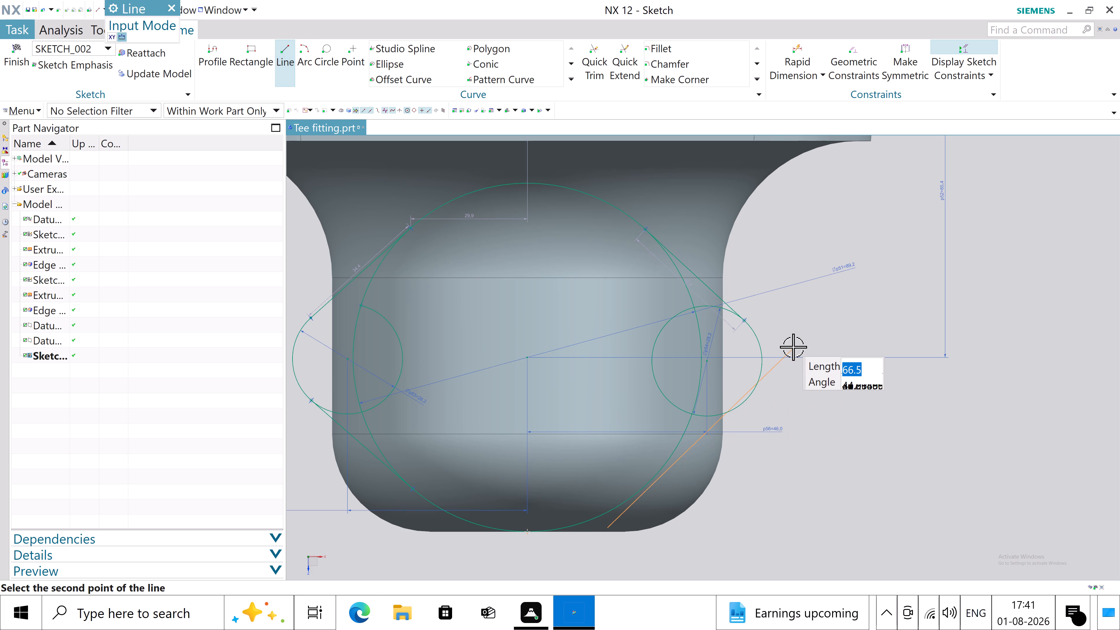
left_click(797, 360)
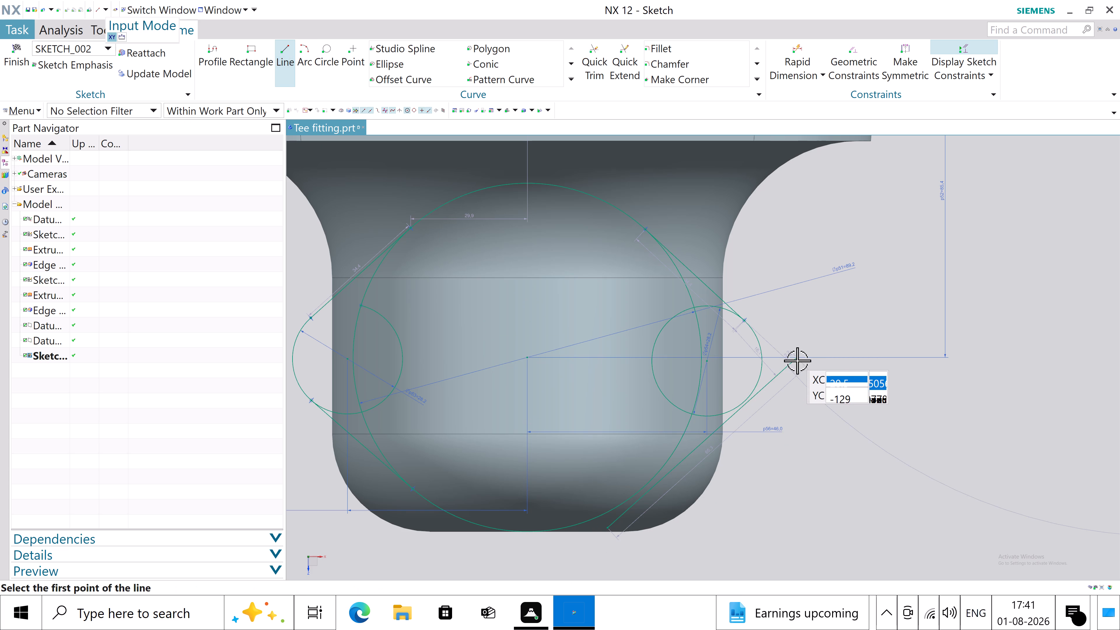
key("Escape")
key("Escape")
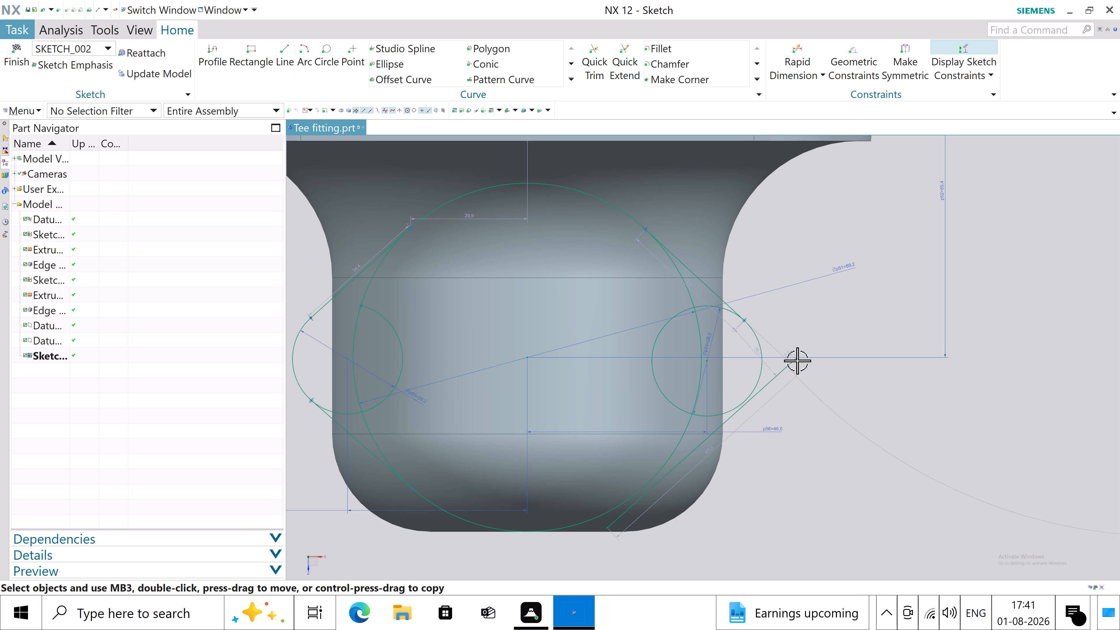
Apply a Tangent constraint between the right small circle and the lower-right slanted line.
scroll(742, 419, "up", 3)
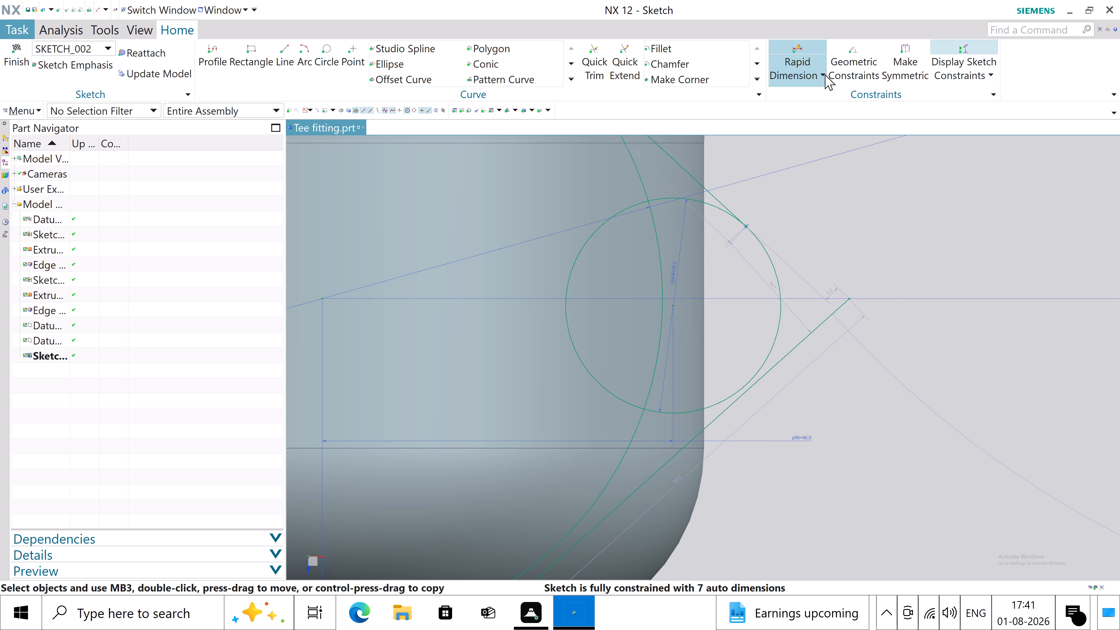
left_click(849, 64)
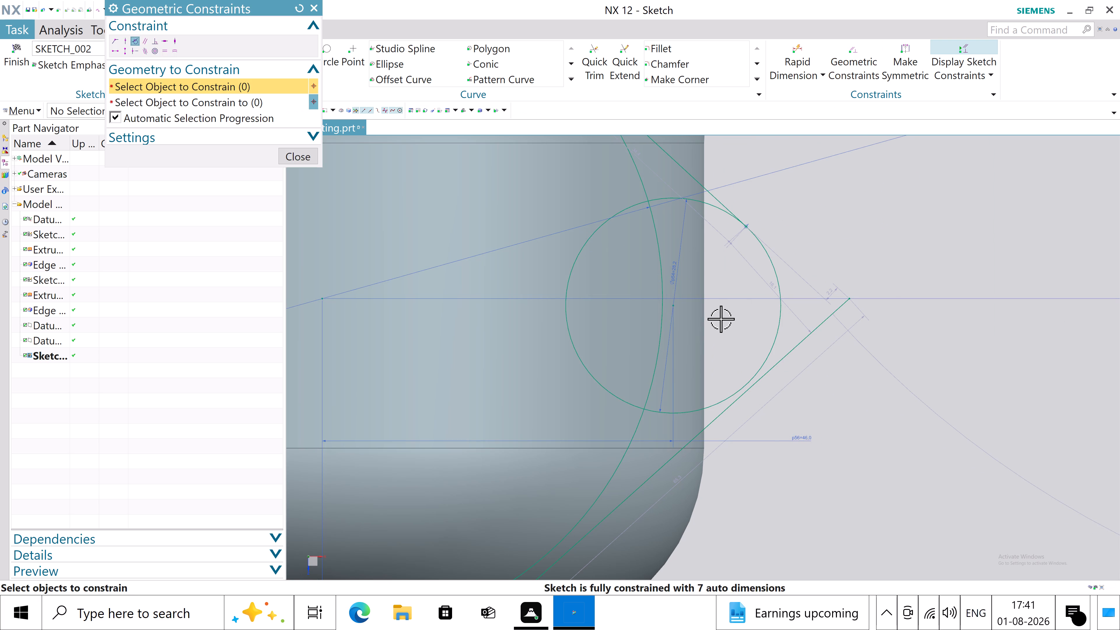
left_click(748, 378)
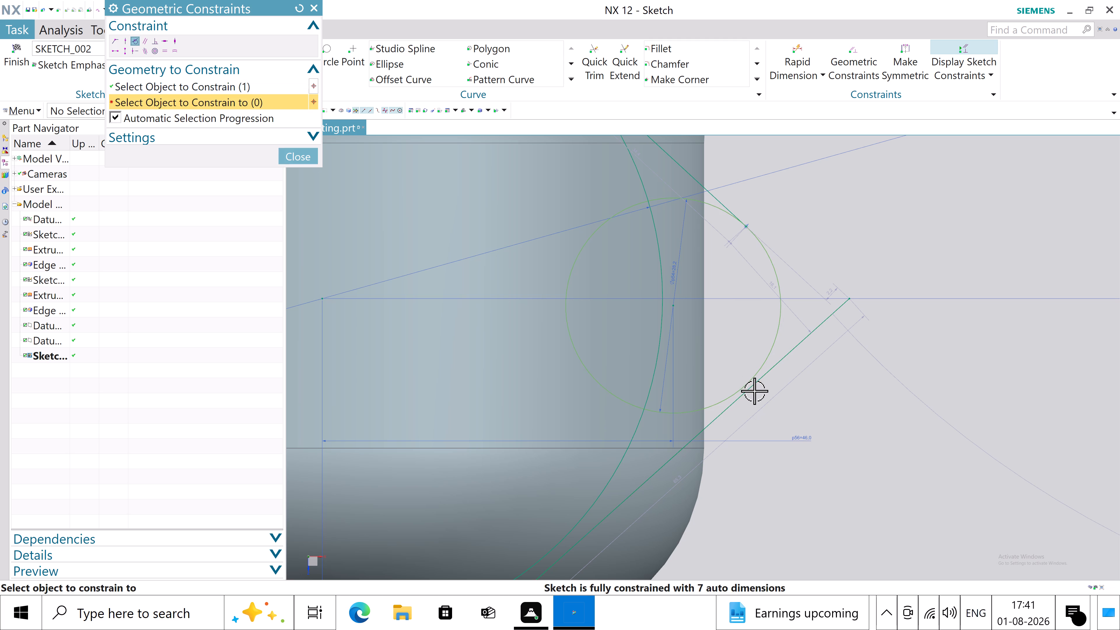
left_click(753, 389)
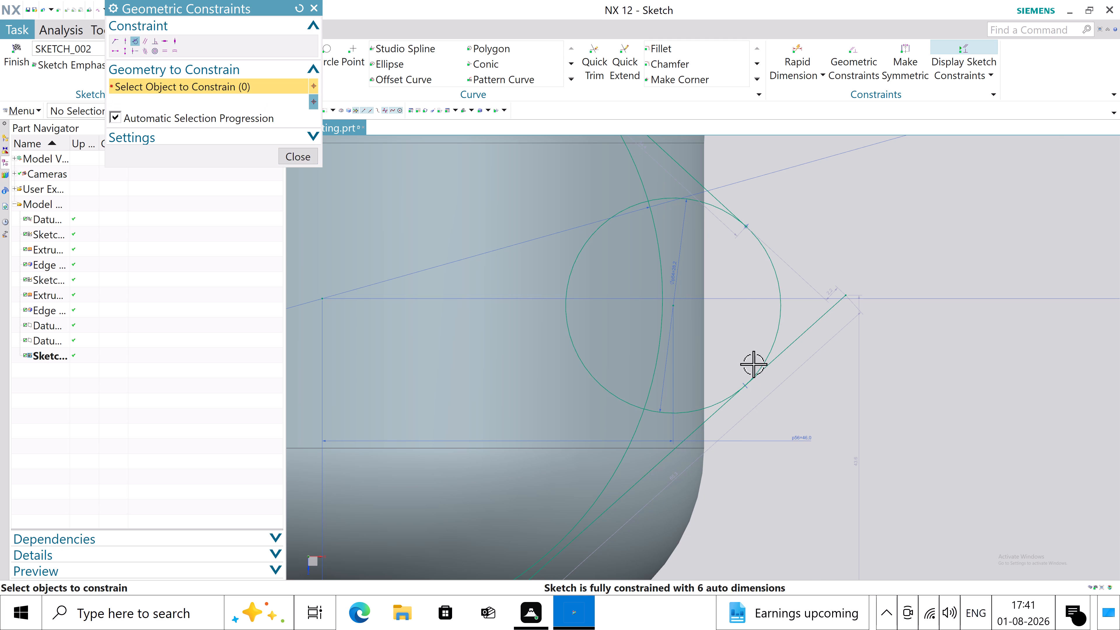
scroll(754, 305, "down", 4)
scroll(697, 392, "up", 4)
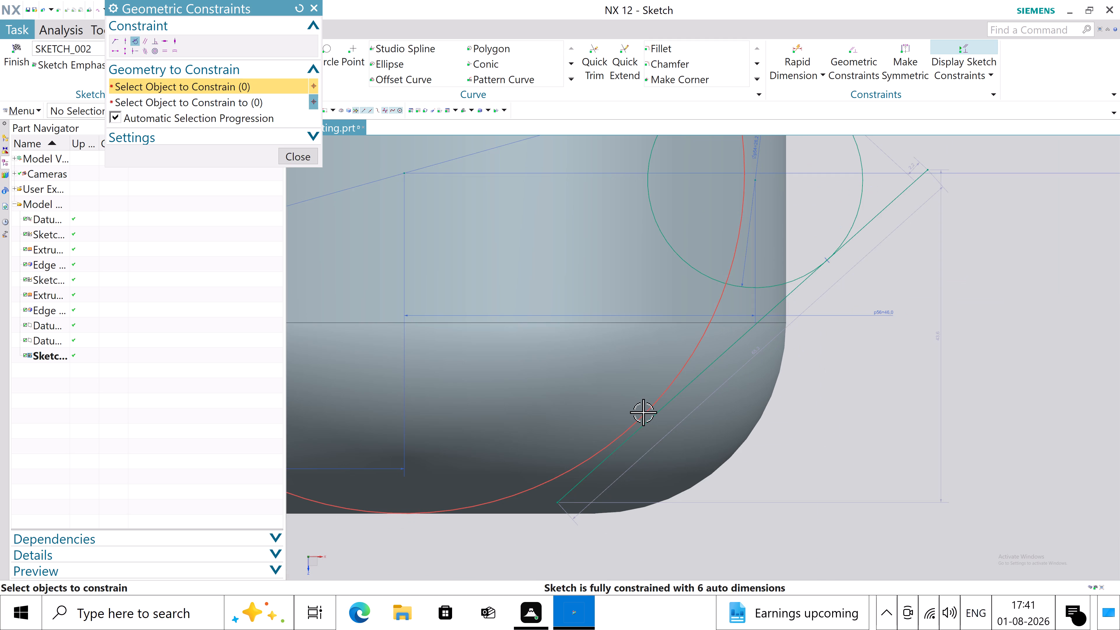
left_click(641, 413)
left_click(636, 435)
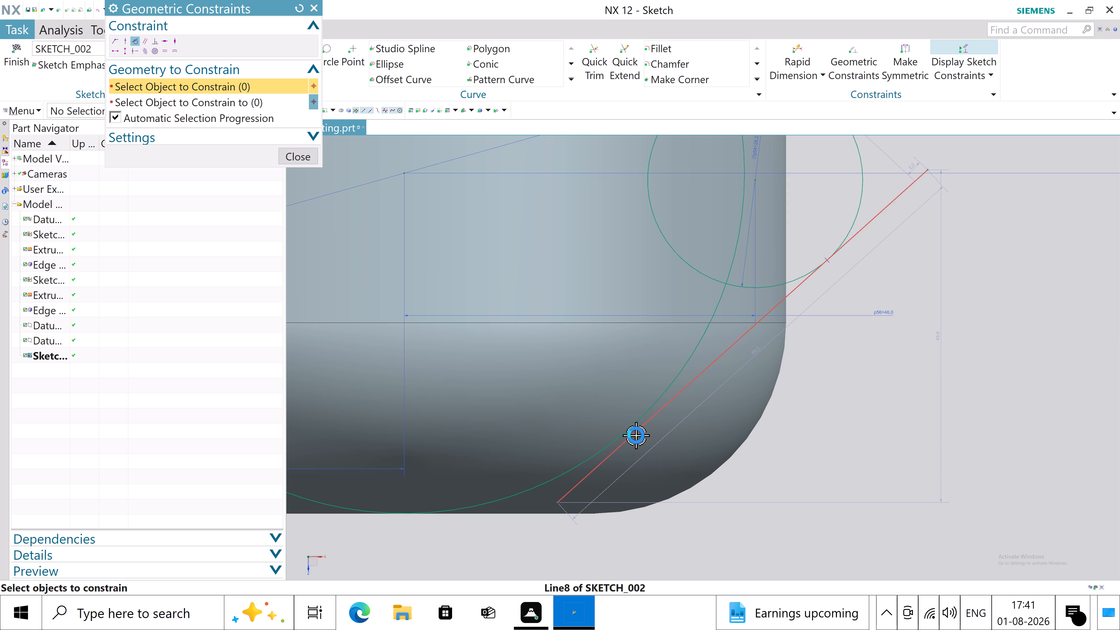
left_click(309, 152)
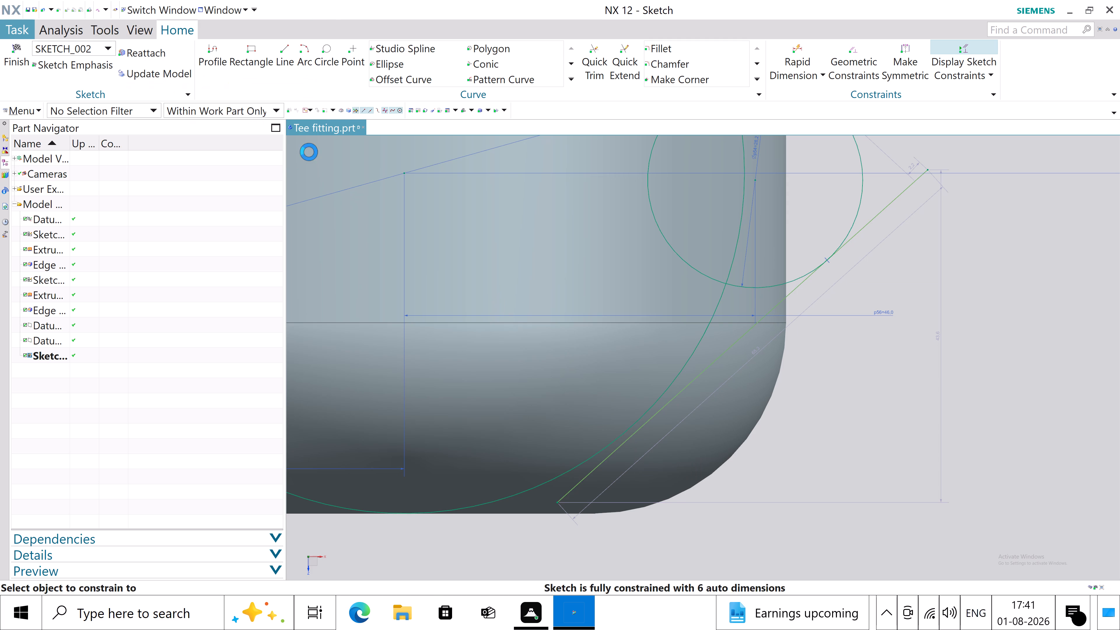
Apply a Tangent constraint between the large central circle and the lower-right slanted line.
left_click(841, 66)
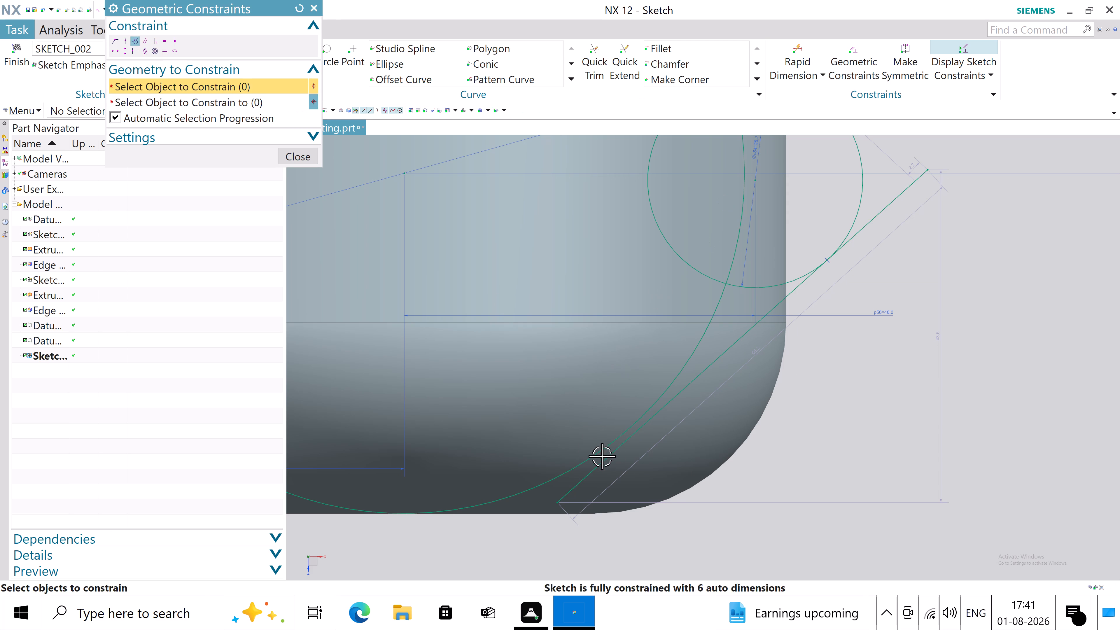
left_click(618, 440)
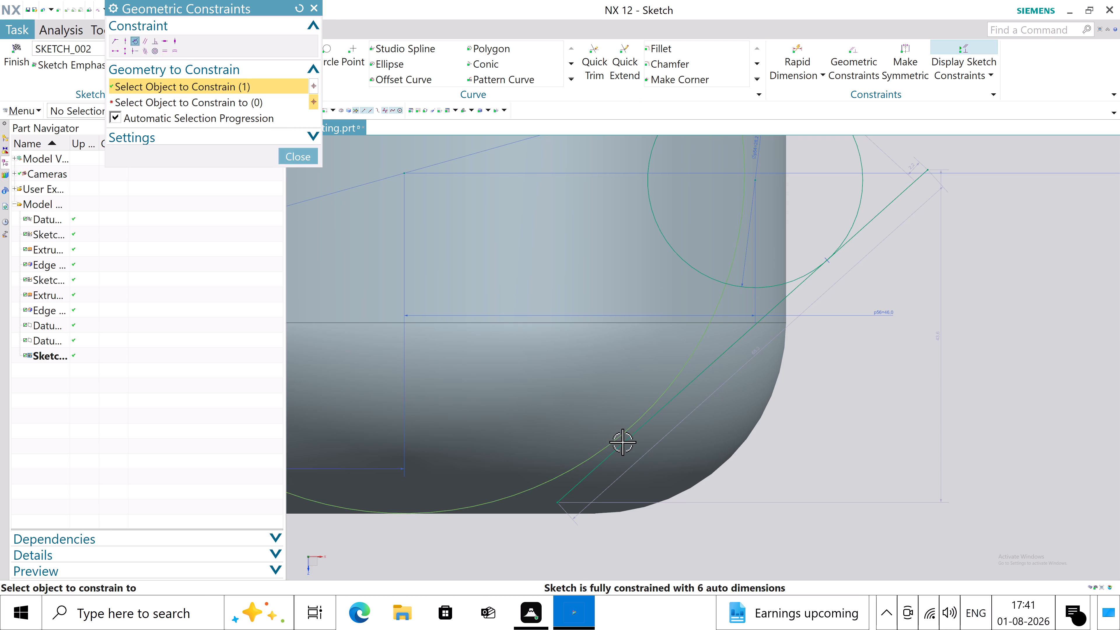
left_click(624, 444)
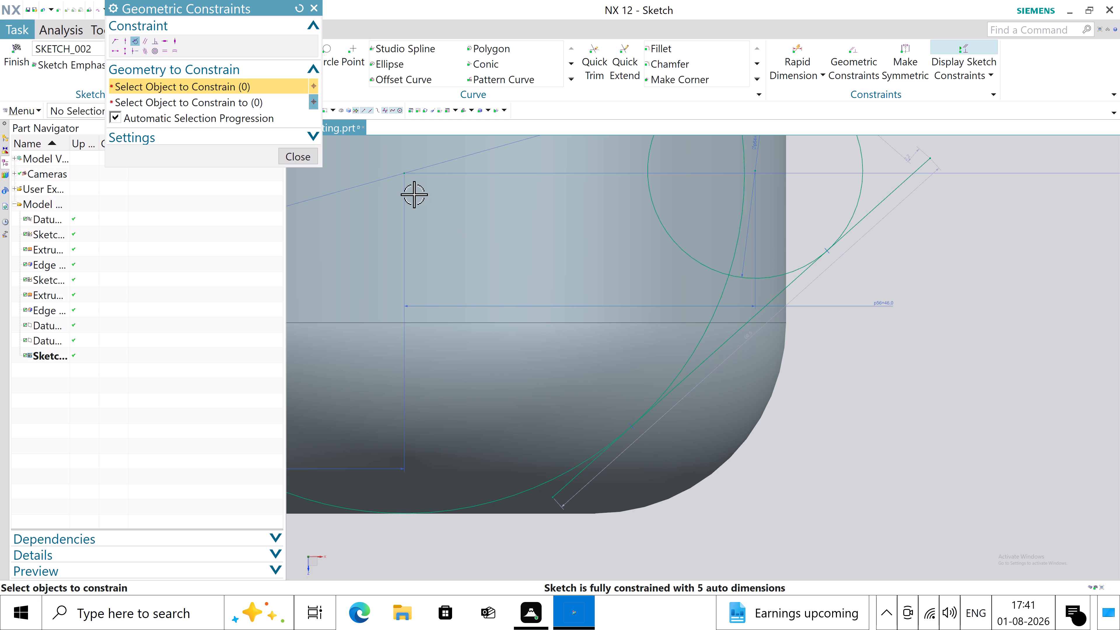
left_click(304, 159)
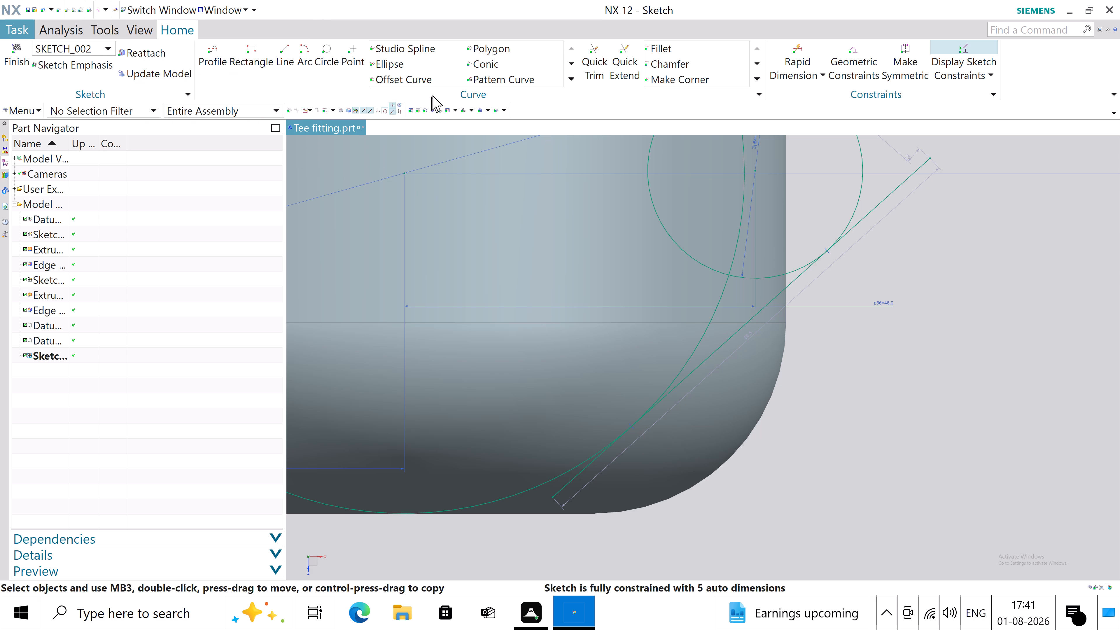
Quick Trim both overhanging ends of the lower-right slanted line at its tangent points with the large circle and the right small circle.
left_click(598, 78)
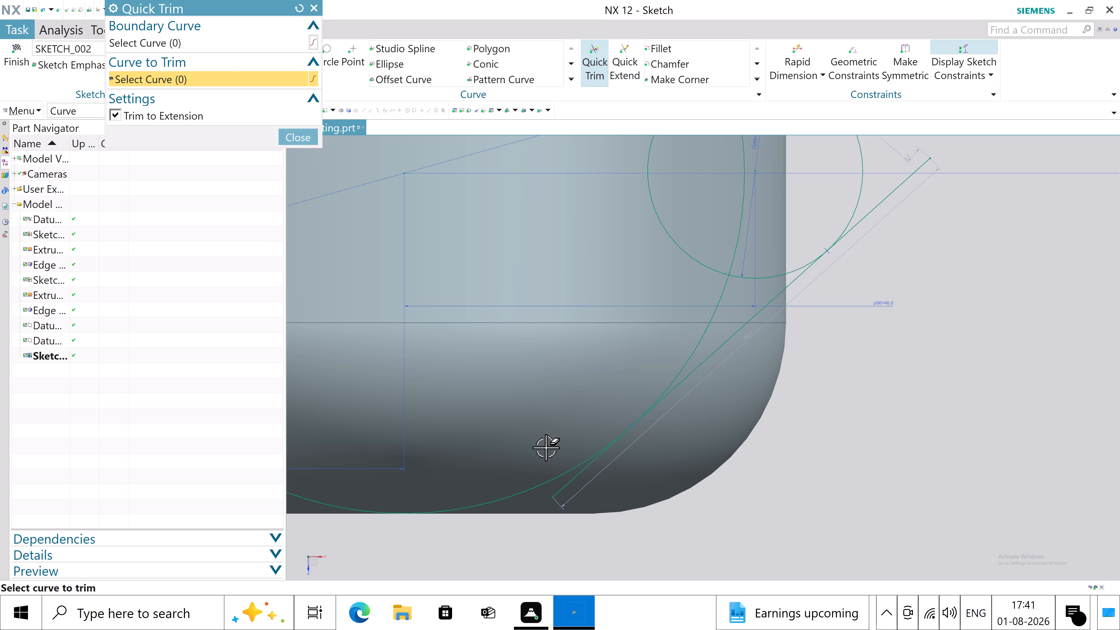
left_click(568, 484)
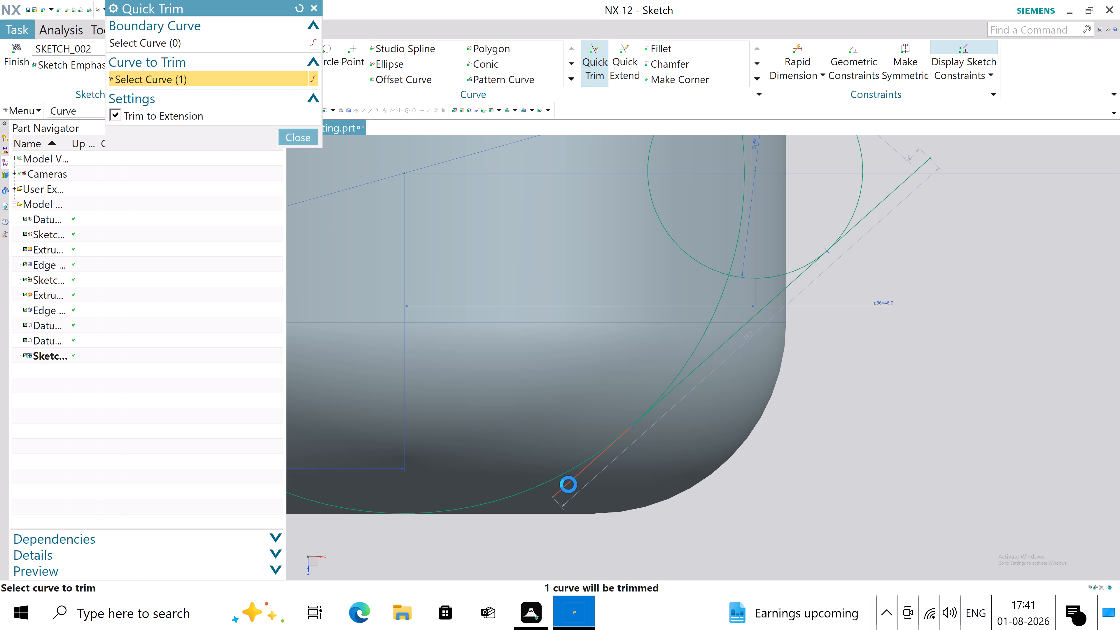
scroll(618, 428, "down", 2)
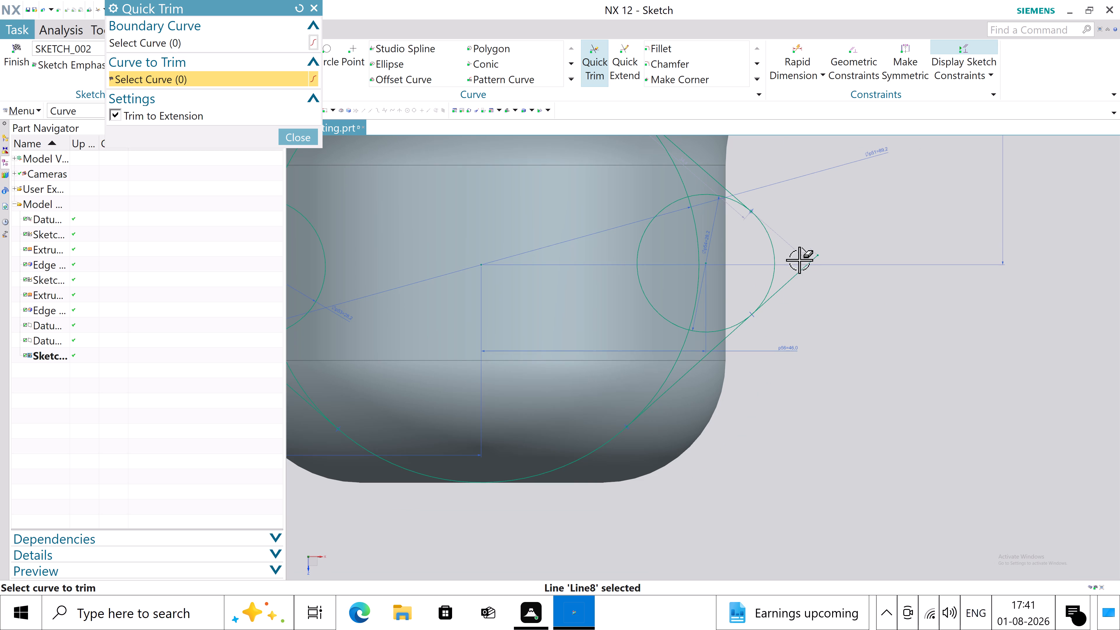
left_click(803, 269)
Quick Trim the right small circle's inner arc and the large circle's arc between the two right-hand tangent lines.
scroll(776, 323, "down", 3)
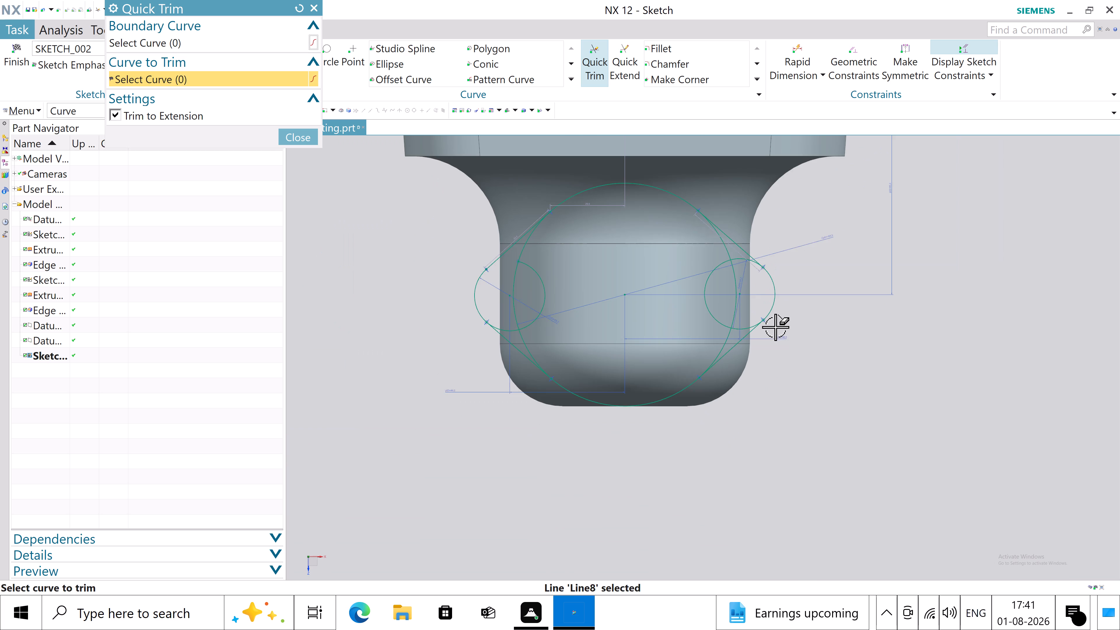
scroll(759, 245, "up", 3)
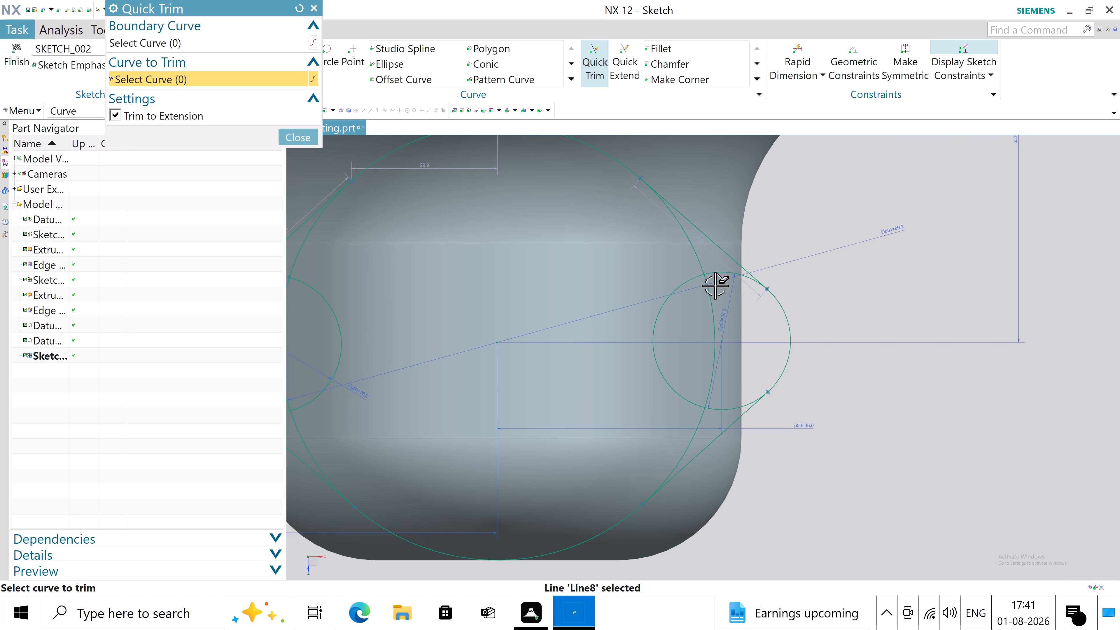
left_click(718, 273)
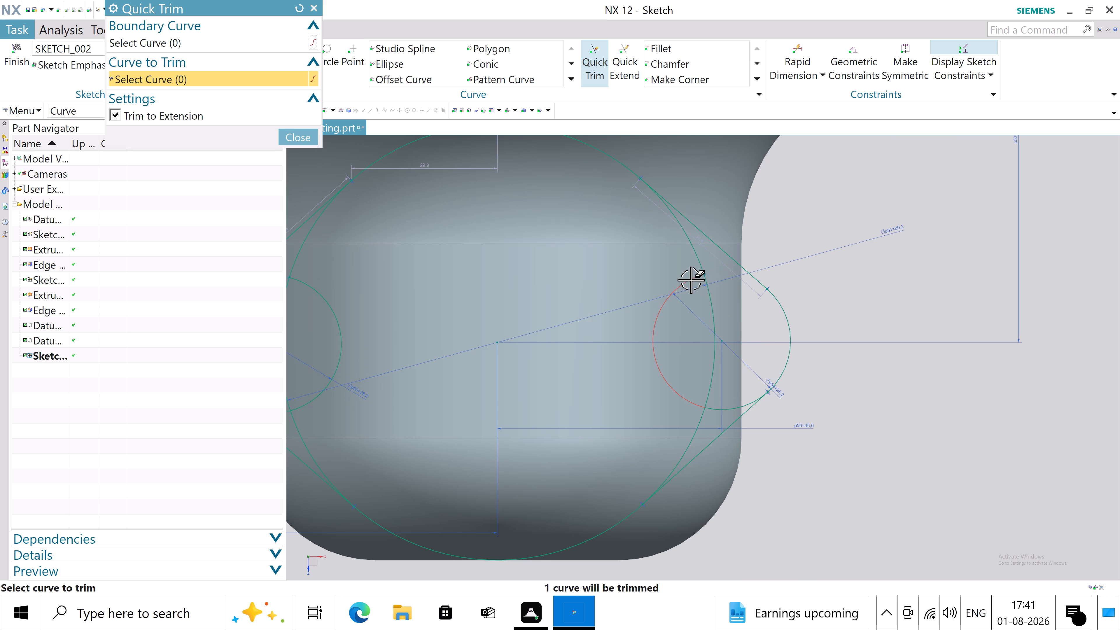
left_click(691, 280)
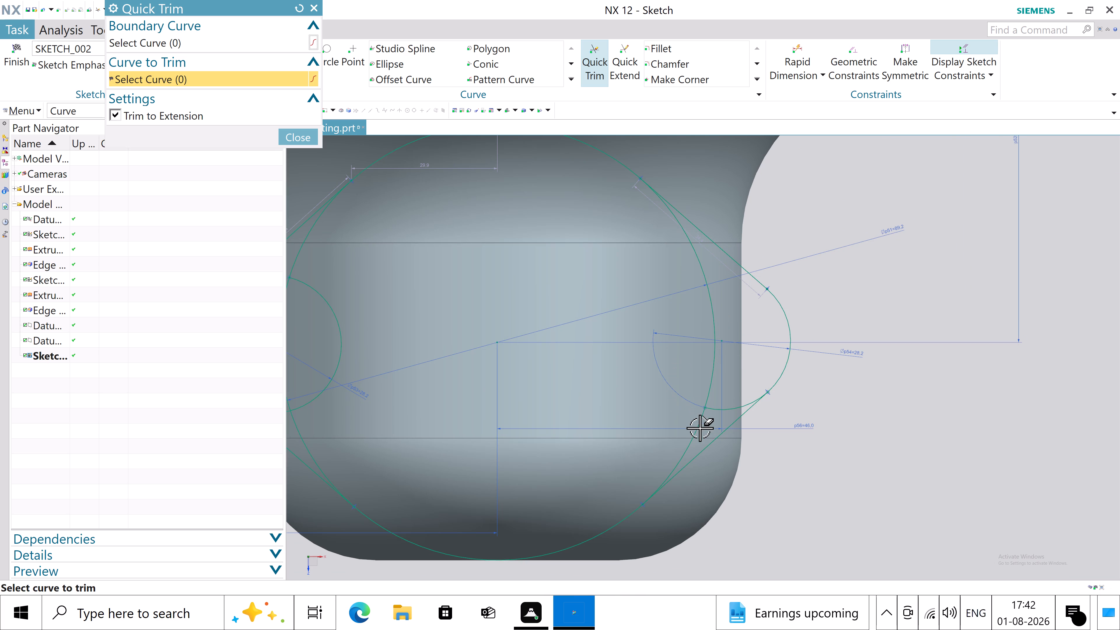
left_click(700, 428)
left_click(715, 349)
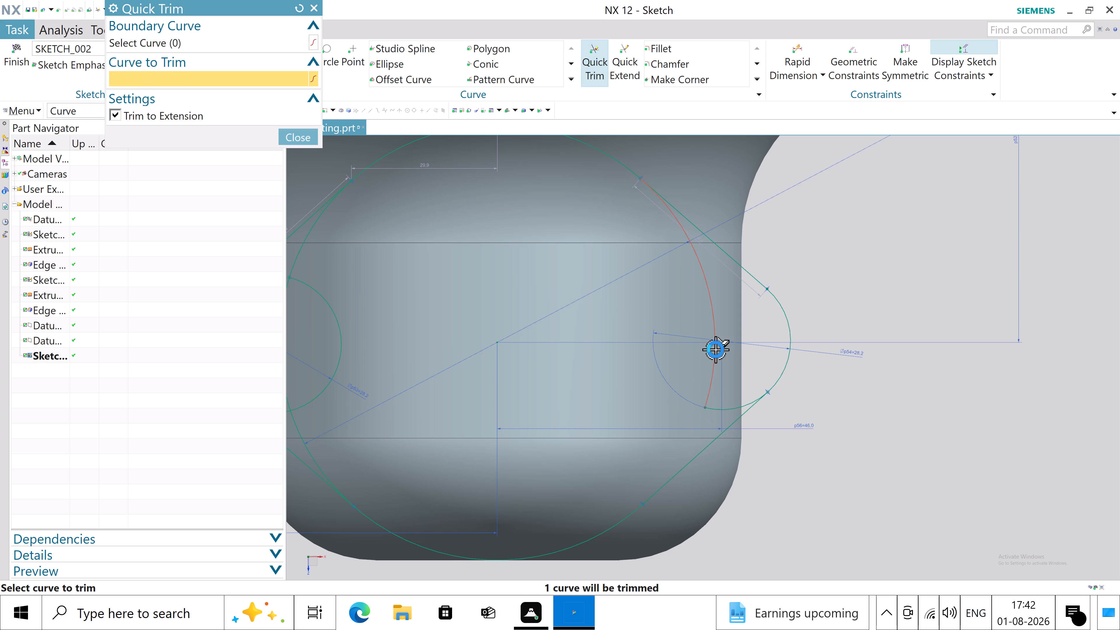
Quick Trim the left small circle's inner arc and the large circle's arc segments from that circle down to the lower-left tangent line.
scroll(721, 313, "down", 3)
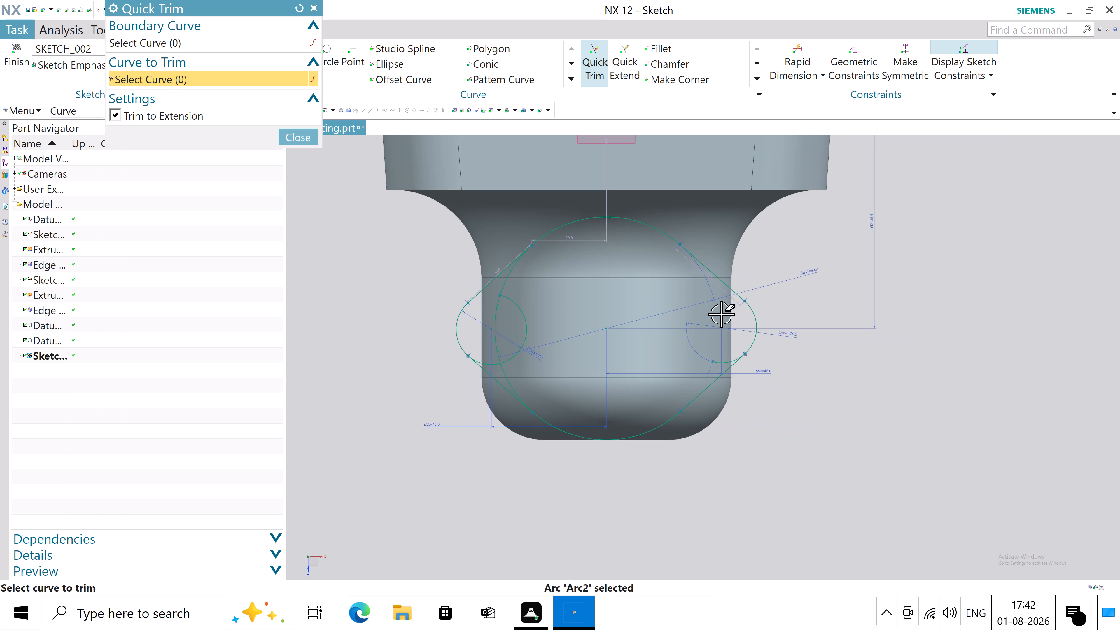
scroll(546, 327, "up", 3)
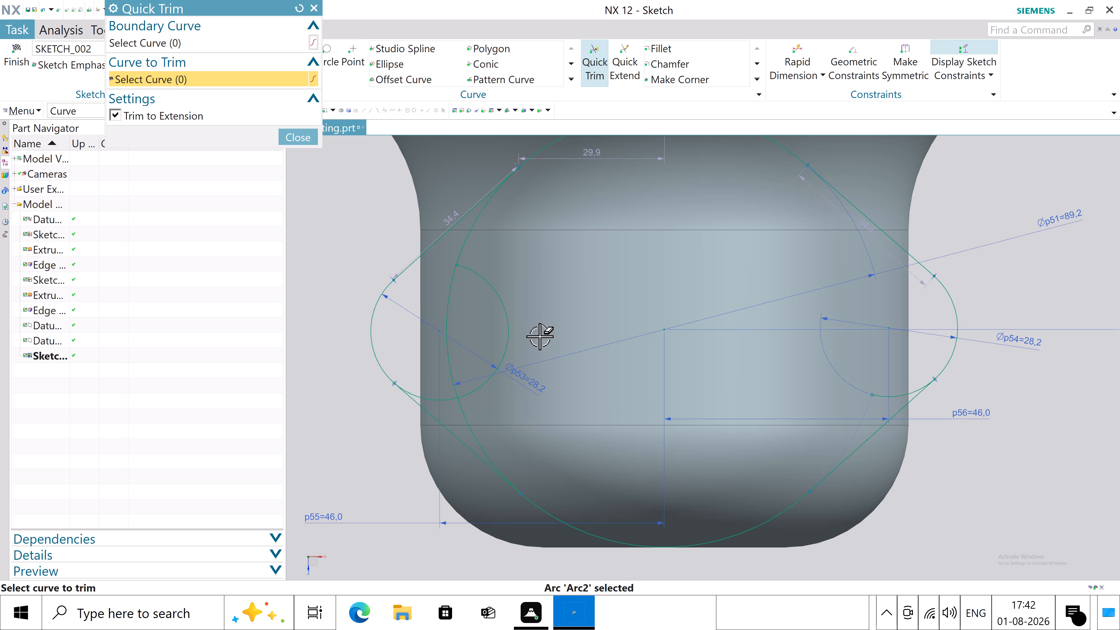
left_click(464, 390)
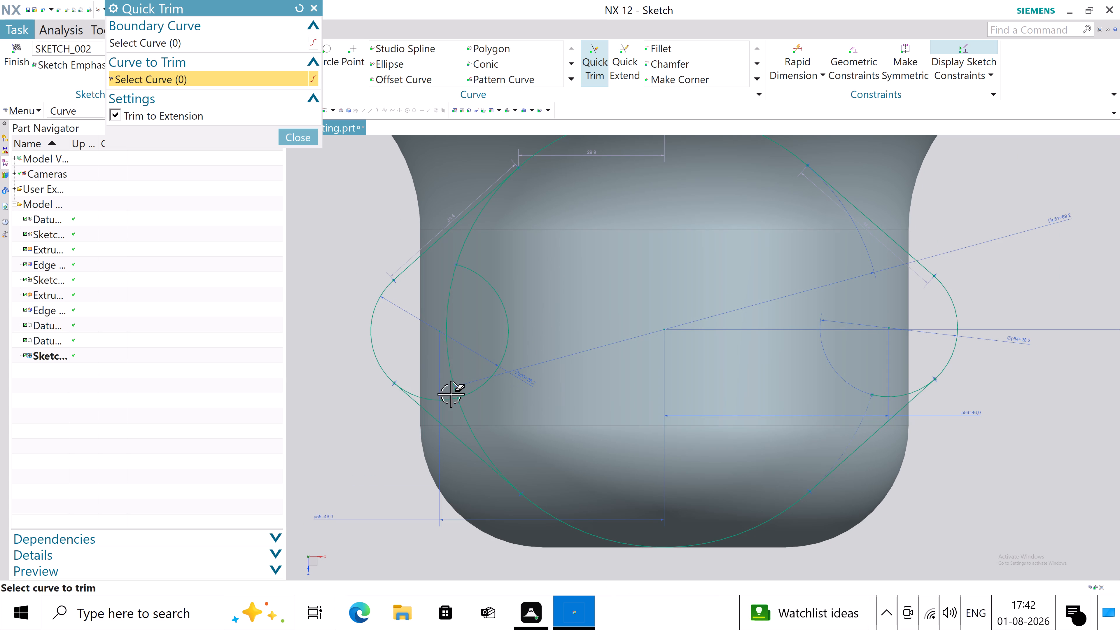
left_click(438, 399)
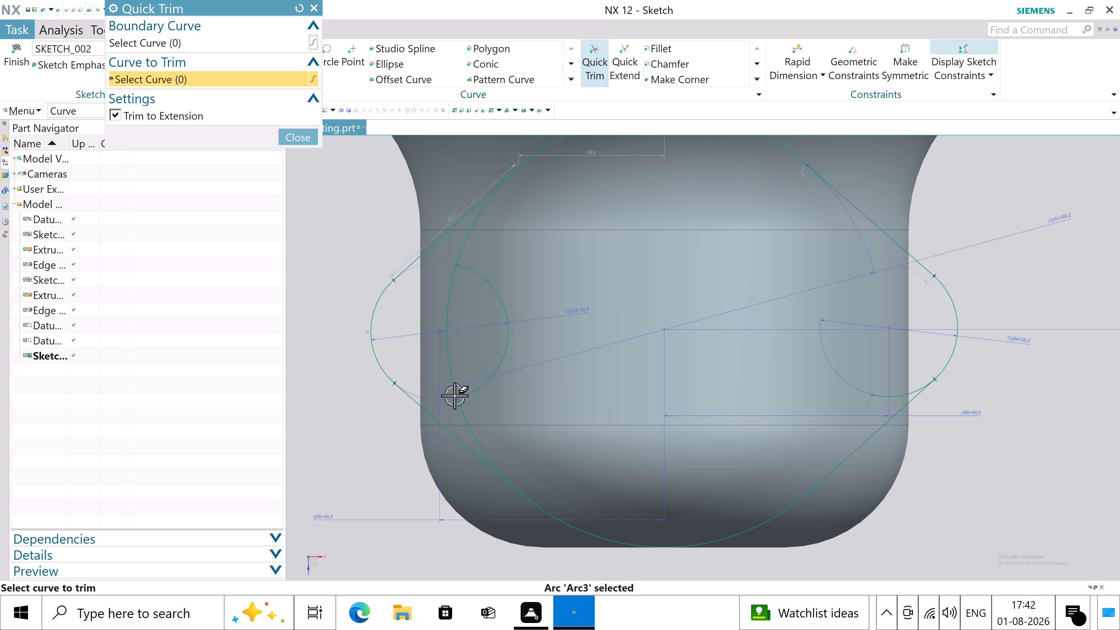
left_click(454, 380)
scroll(454, 380, "down", 3)
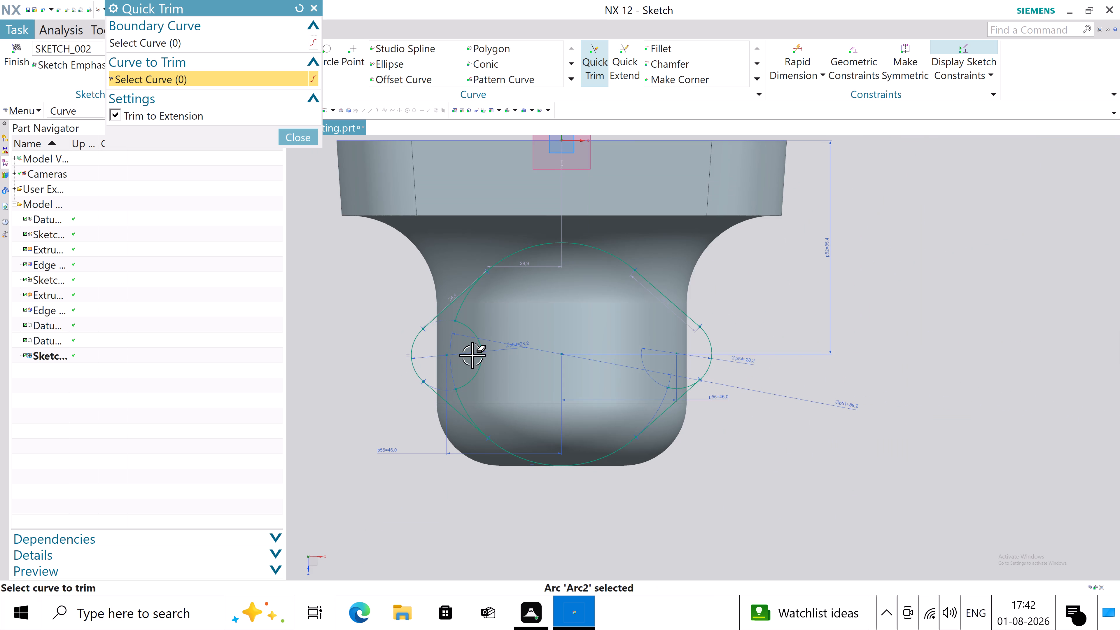
left_click(480, 332)
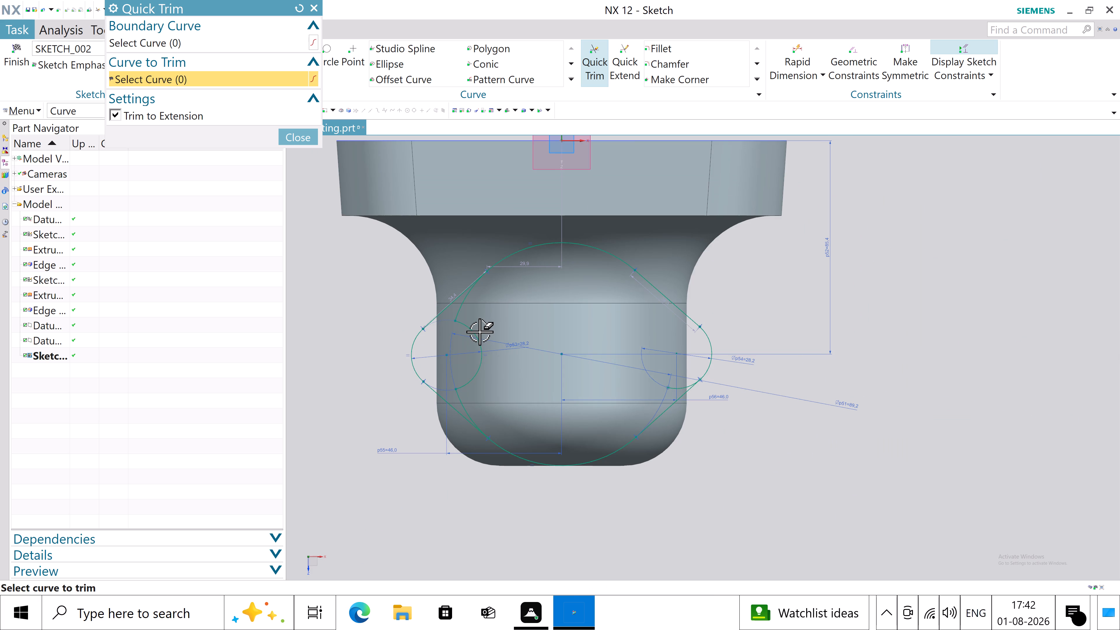
scroll(480, 332, "up", 4)
middle_click_drag(480, 332, 509, 357)
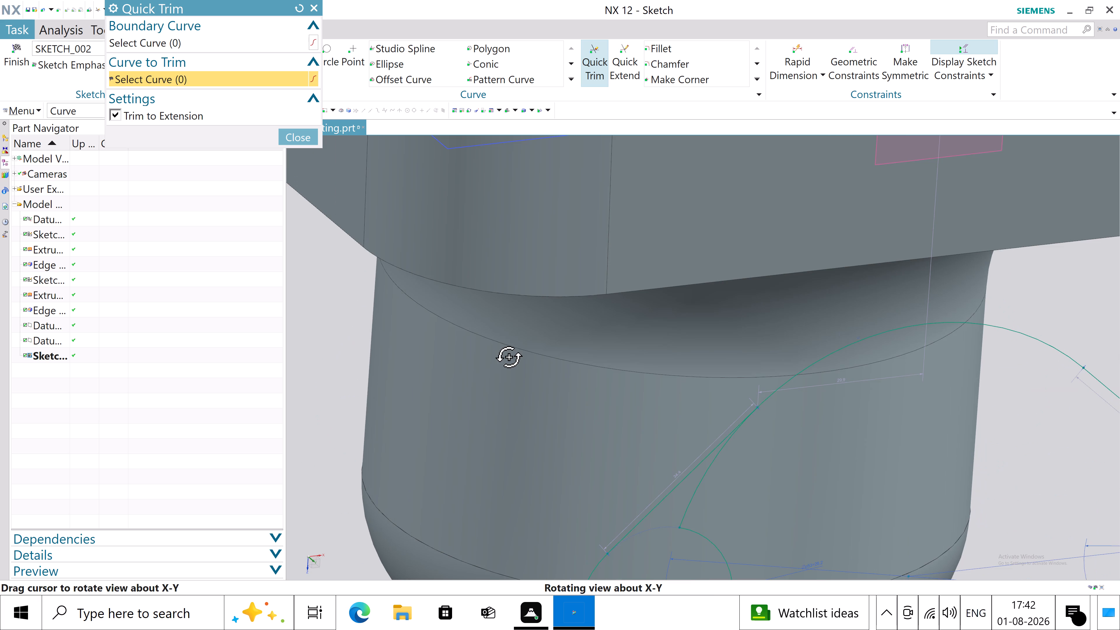
scroll(537, 341, "down", 5)
scroll(546, 427, "up", 3)
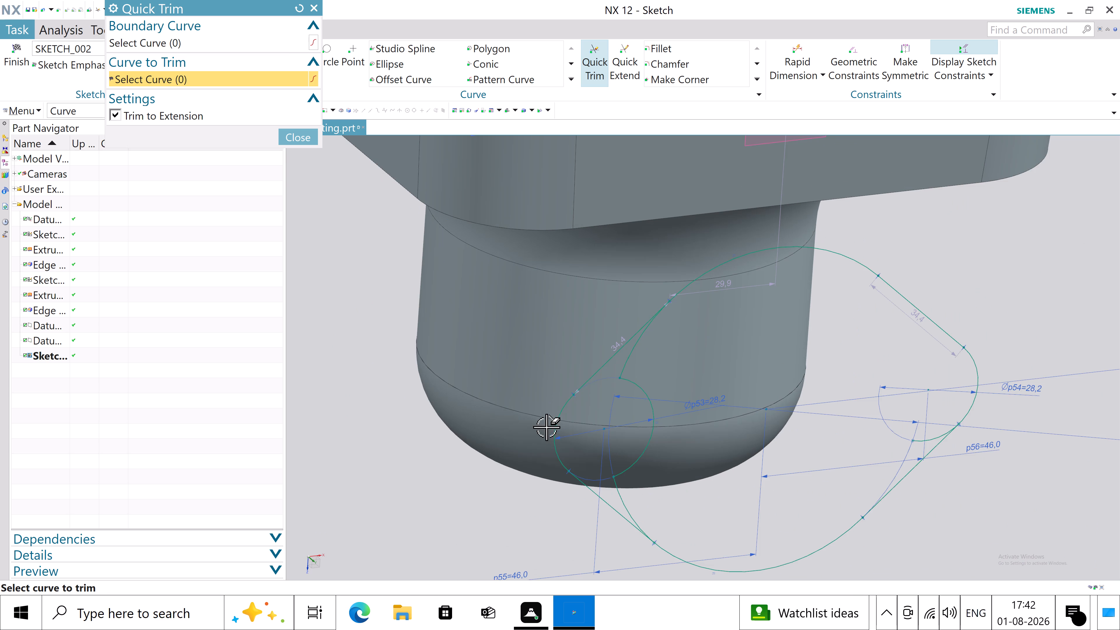
left_click(621, 495)
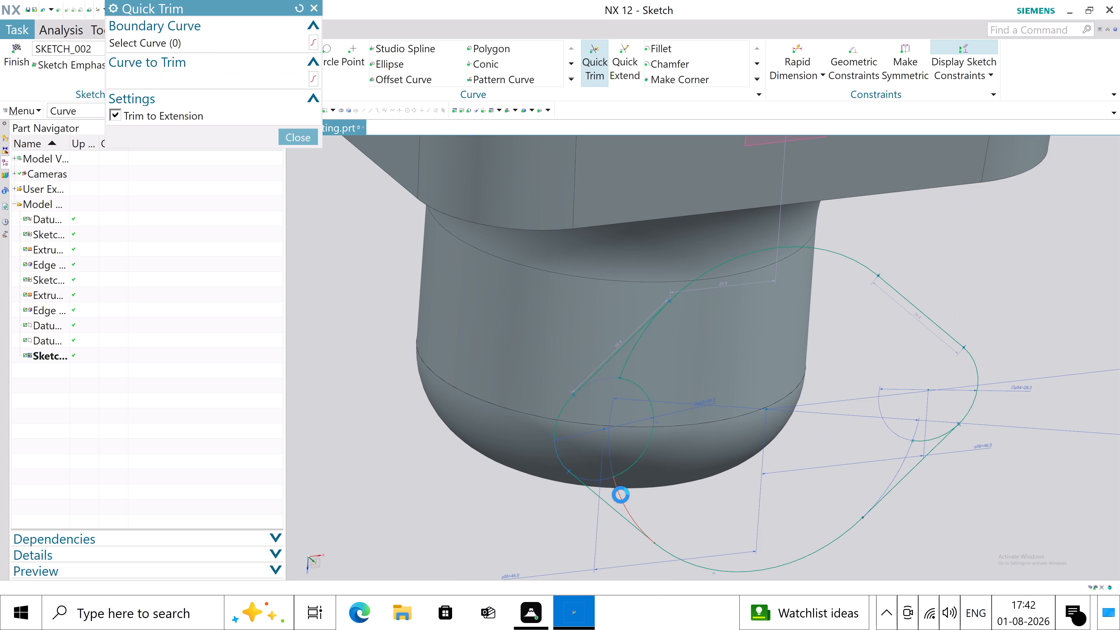
left_click(624, 466)
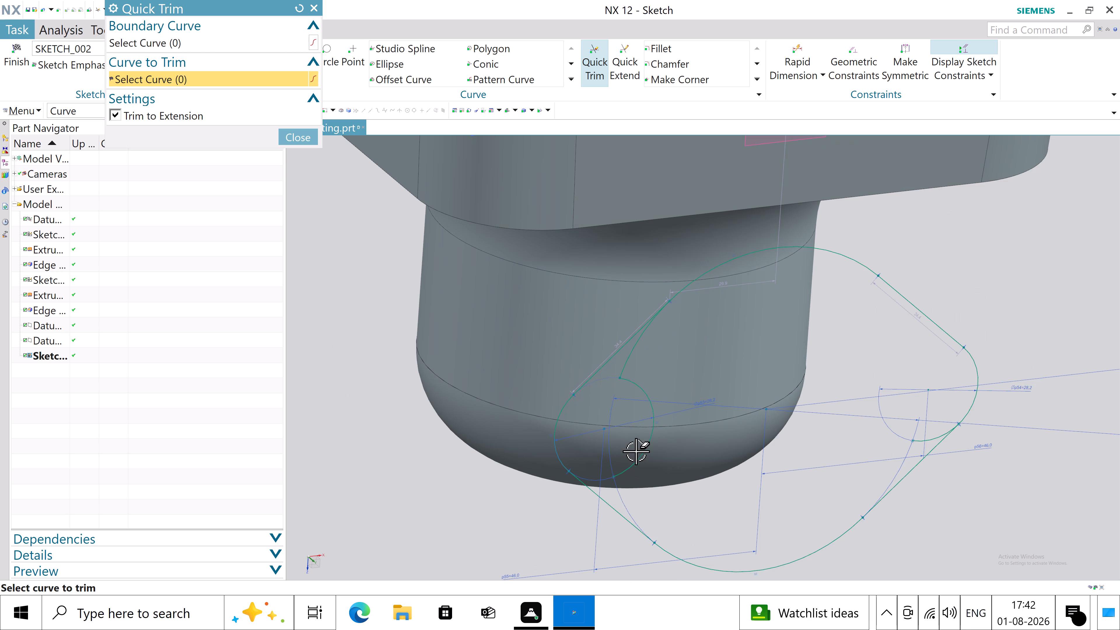
left_click(638, 459)
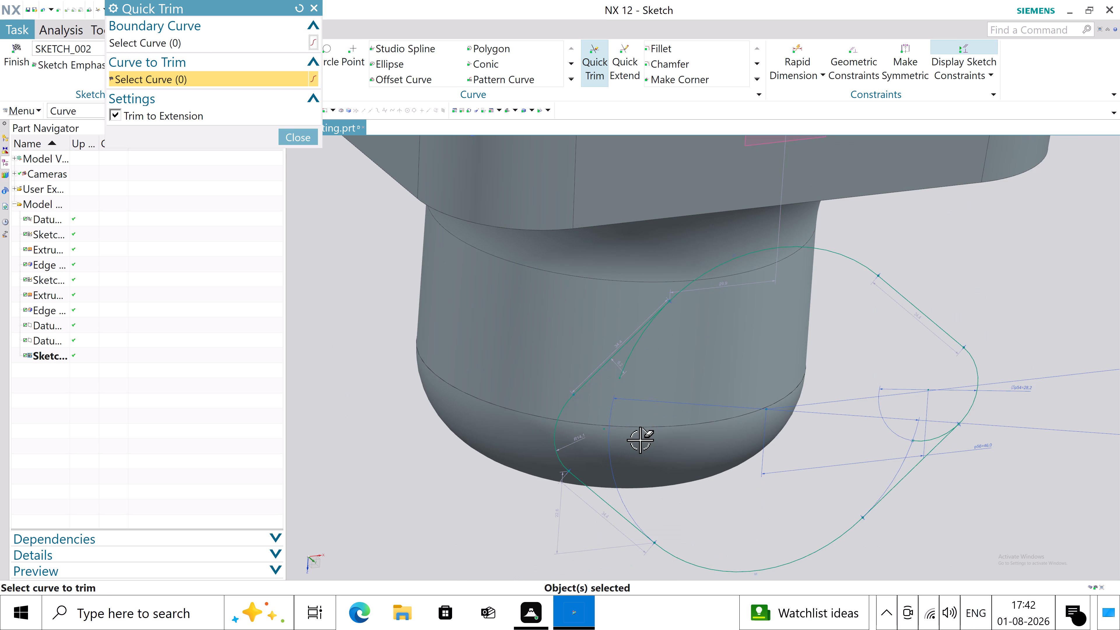
Quick Trim the leftover arc inside the right small circle and the large circle's leftover arc beside the upper-left tangent line.
left_click(912, 440)
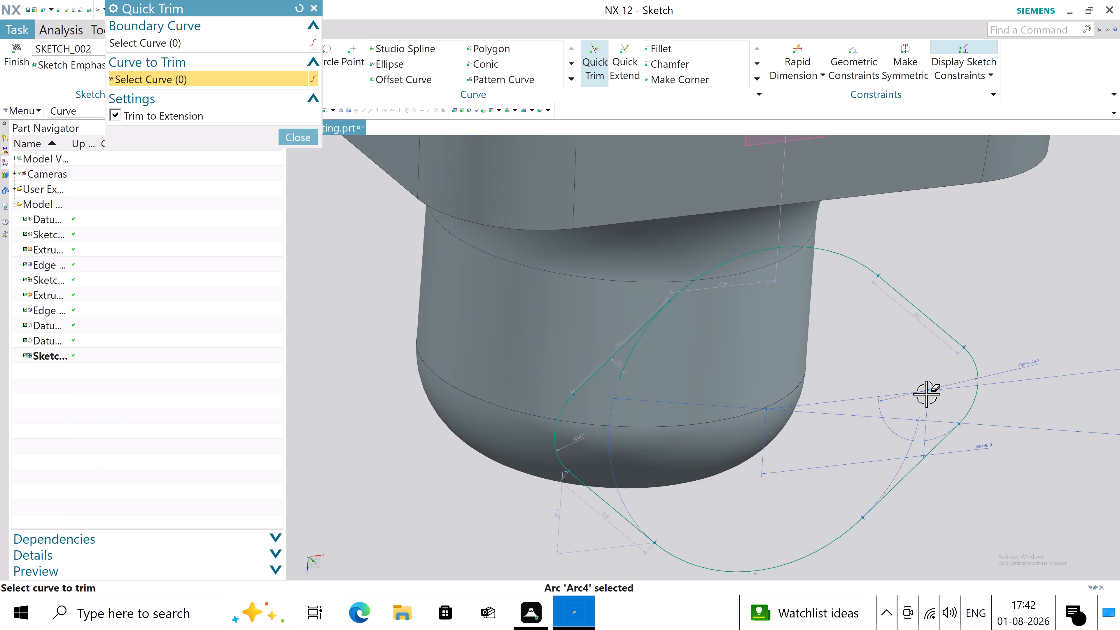
middle_click_drag(679, 436, 691, 442)
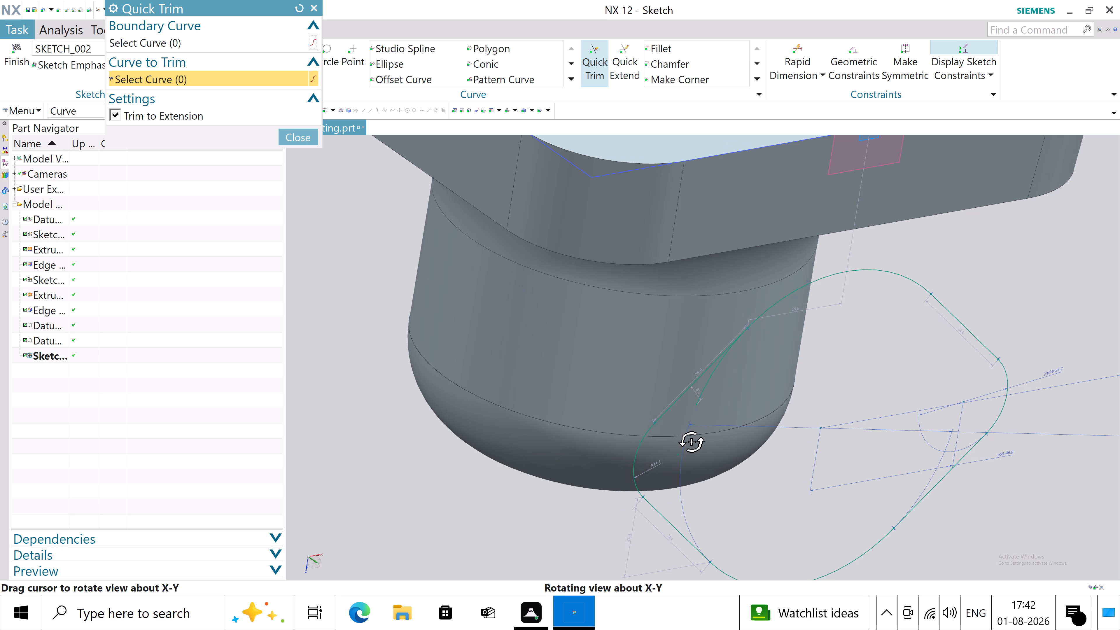
middle_click_drag(691, 442, 714, 440)
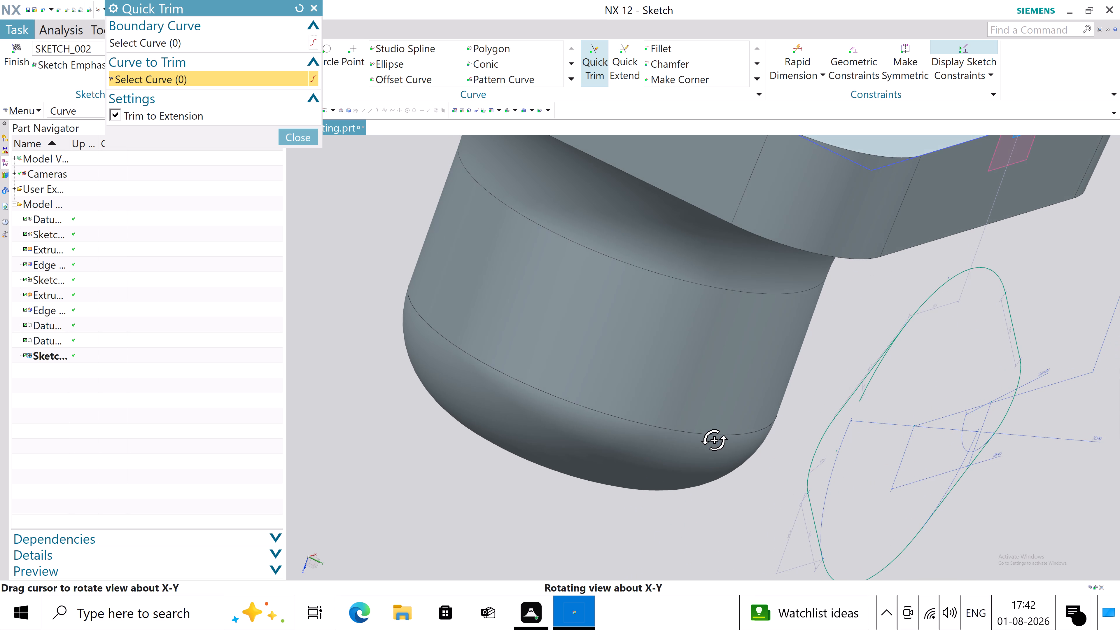
middle_click_drag(714, 440, 712, 442)
scroll(841, 419, "up", 3)
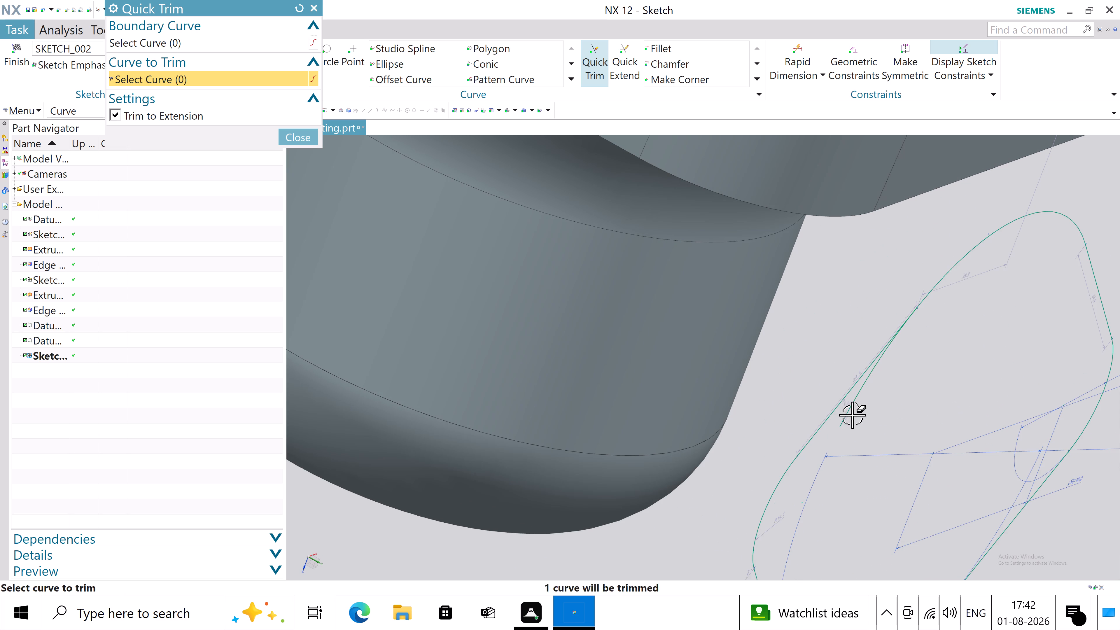
left_click(852, 415)
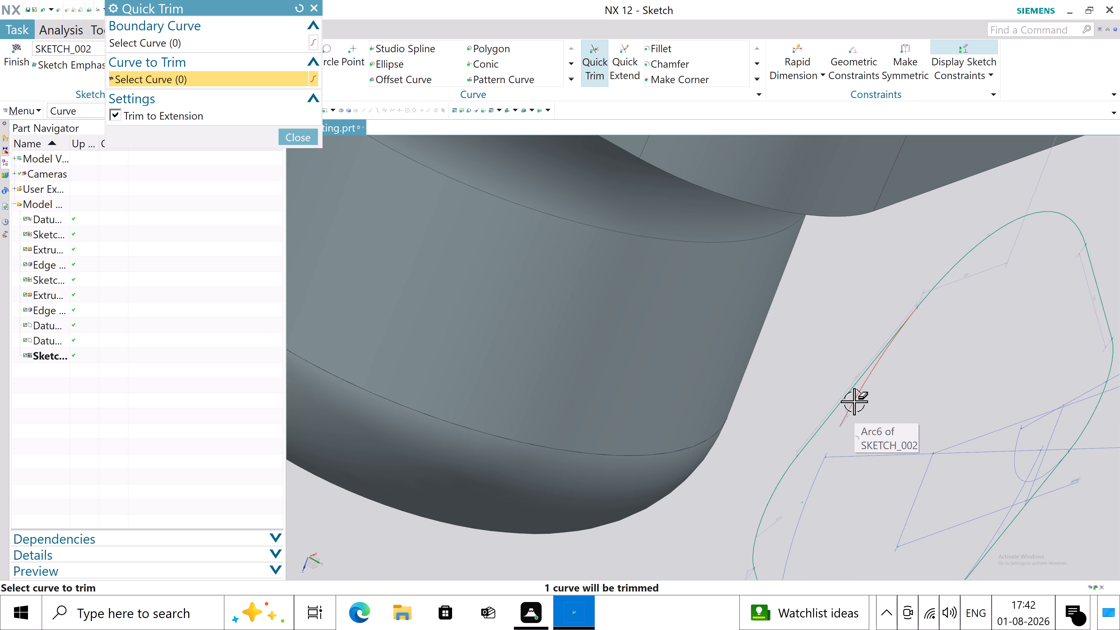
left_click(854, 399)
scroll(831, 389, "down", 2)
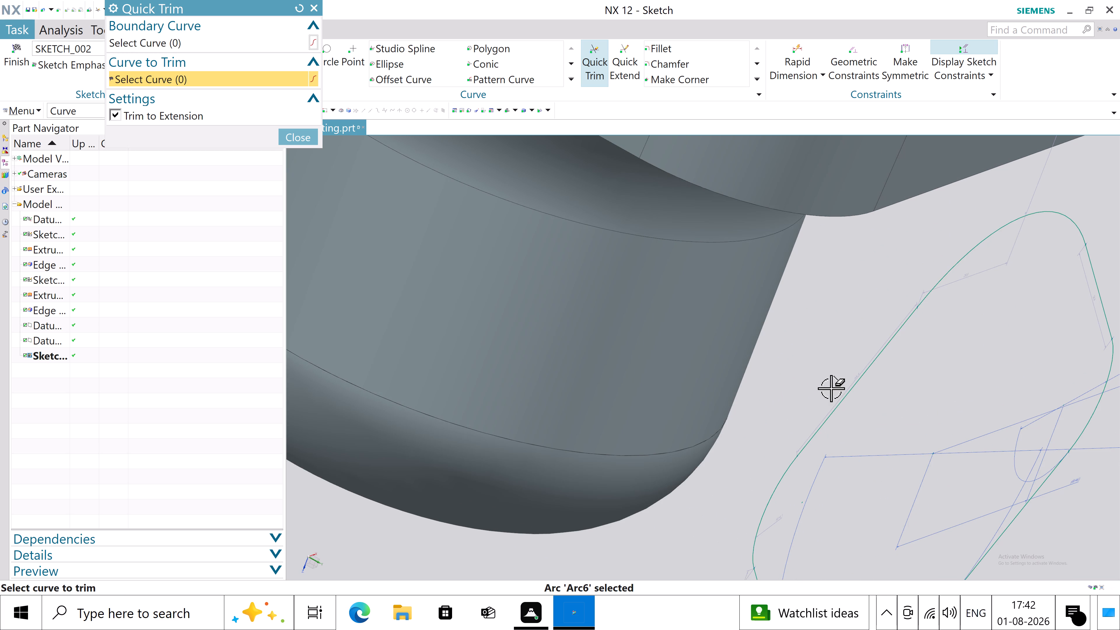
scroll(831, 388, "down", 3)
scroll(846, 498, "up", 5)
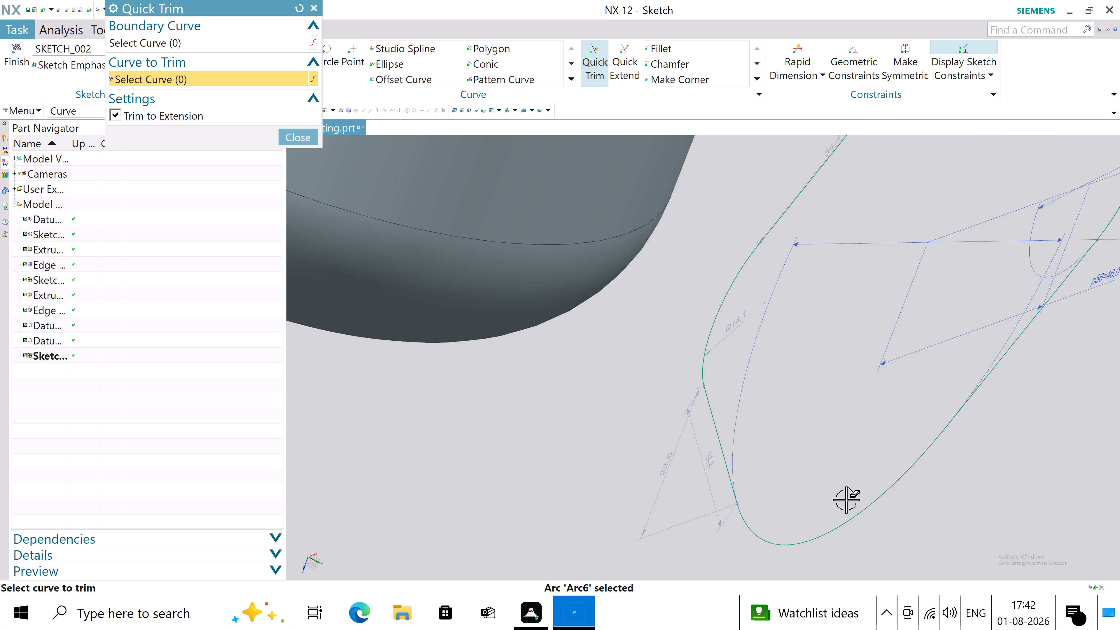
scroll(843, 498, "down", 4)
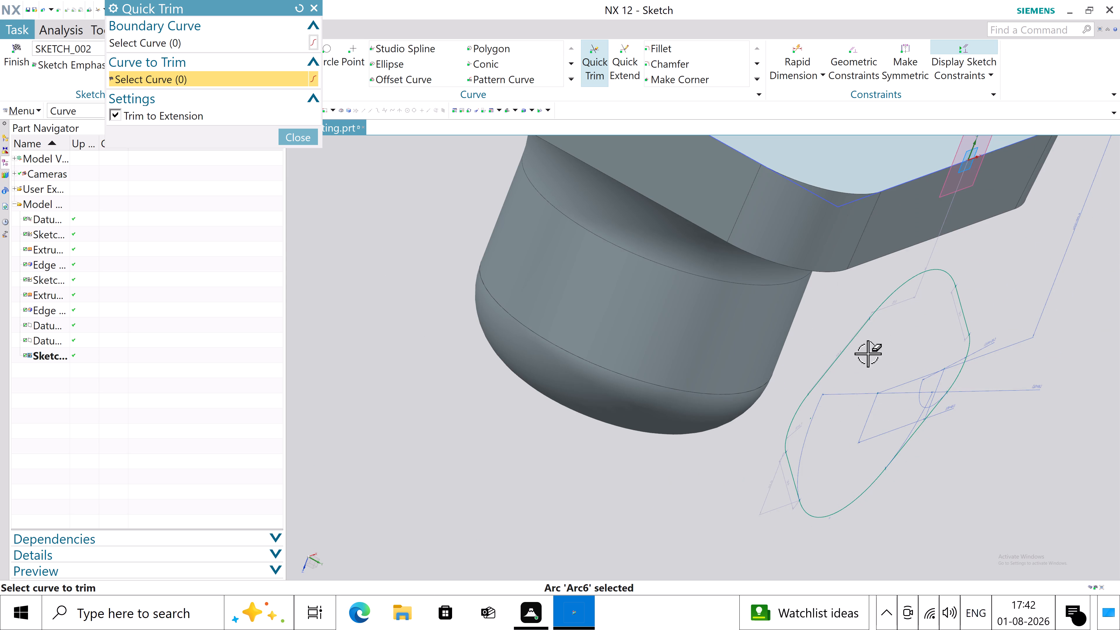
left_click(295, 141)
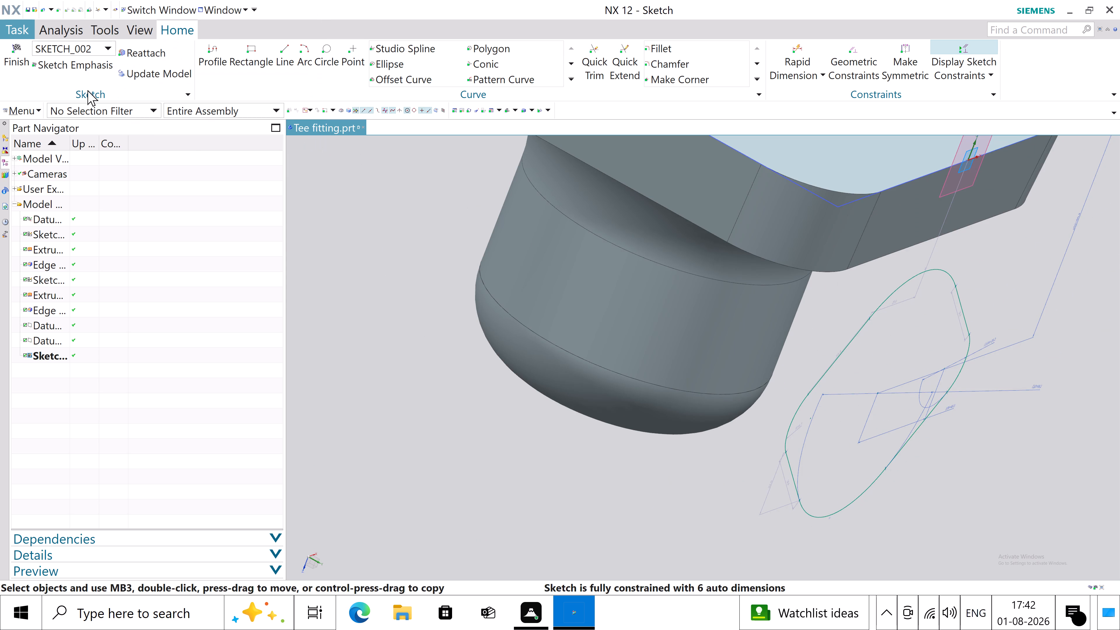
Finish the side flange profile sketch.
left_click(23, 64)
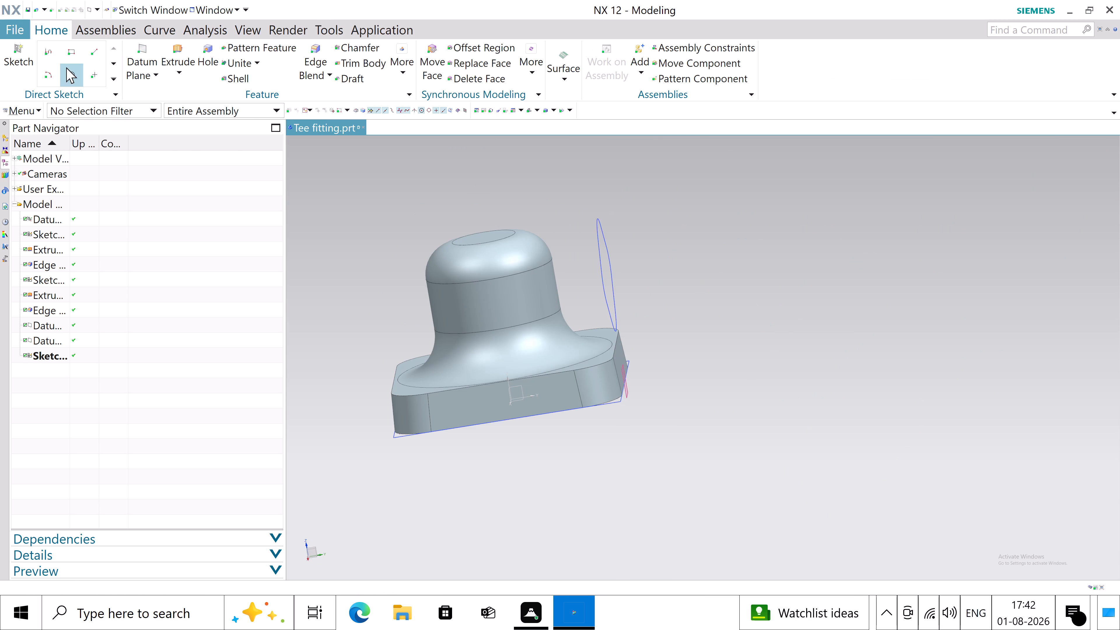
Extrude the side flange profile 30 mm in the reversed direction toward the body, with a 4° draft from the start limit.
left_click(175, 72)
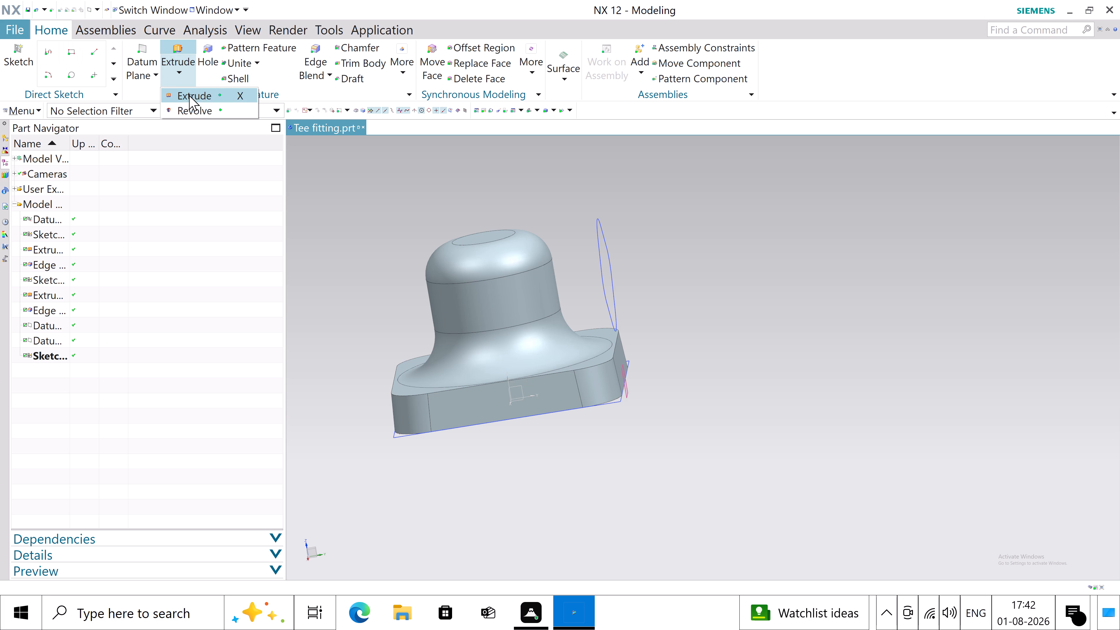
left_click(189, 96)
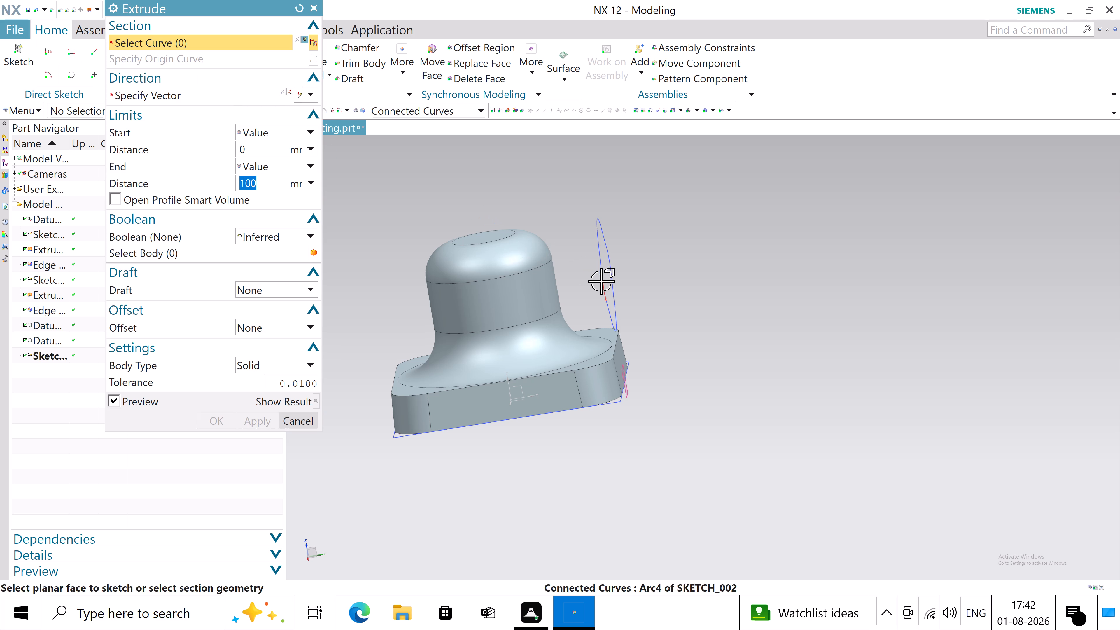
left_click(600, 268)
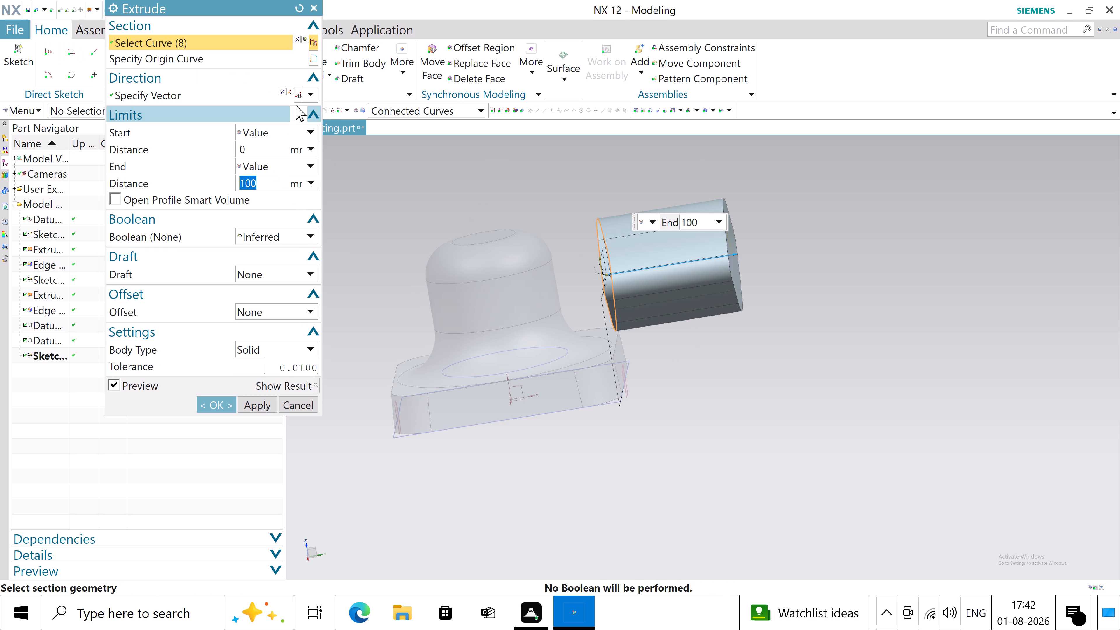
left_click(279, 92)
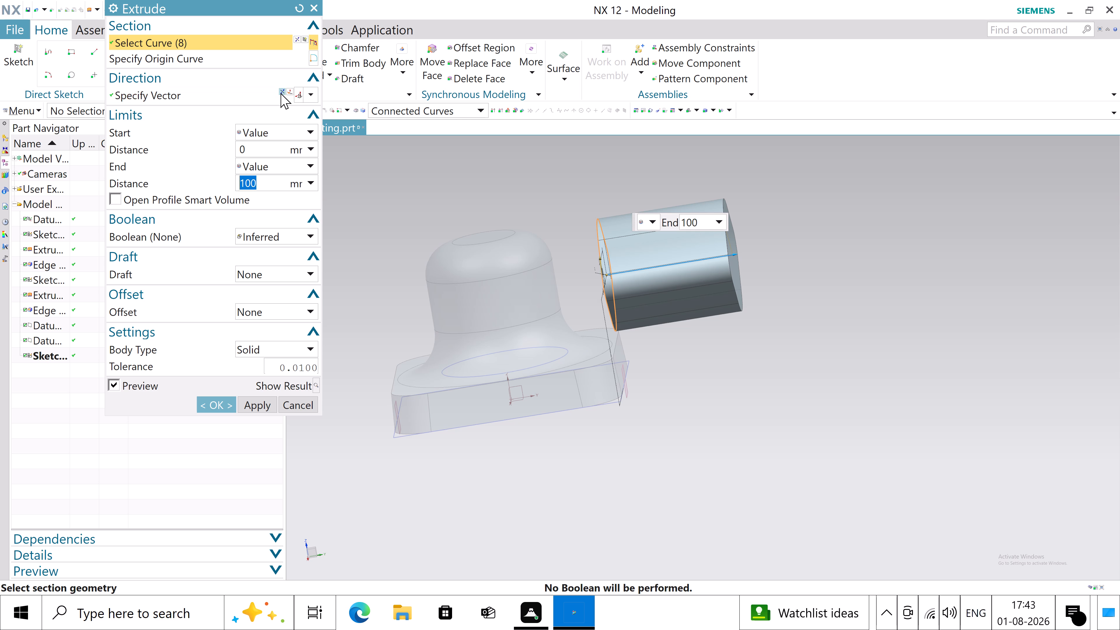
left_click(281, 93)
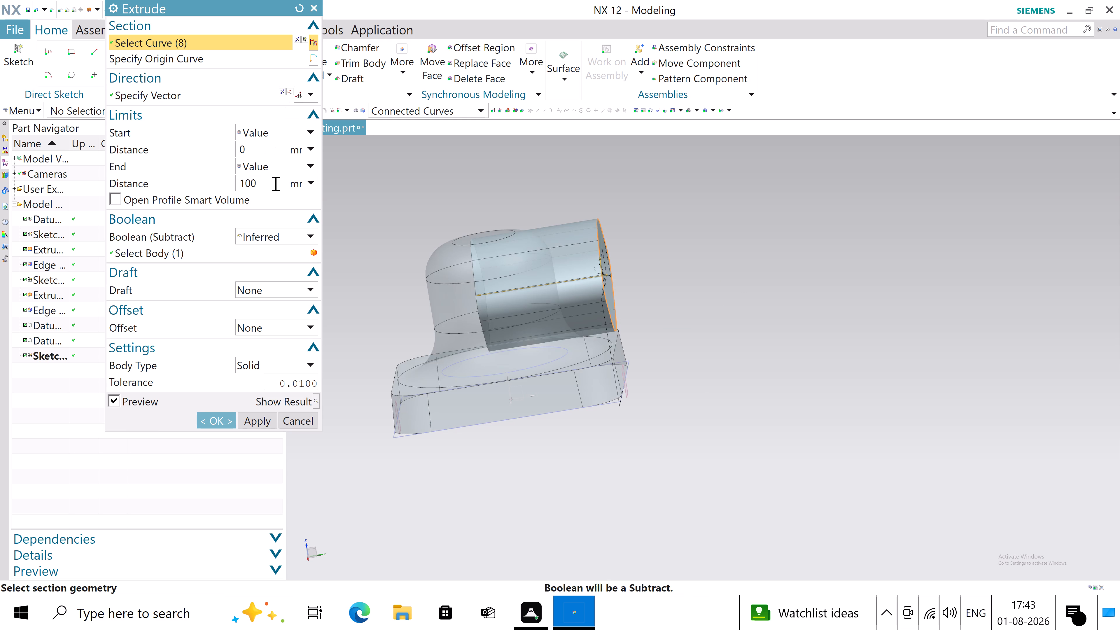
left_click_drag(275, 184, 155, 186)
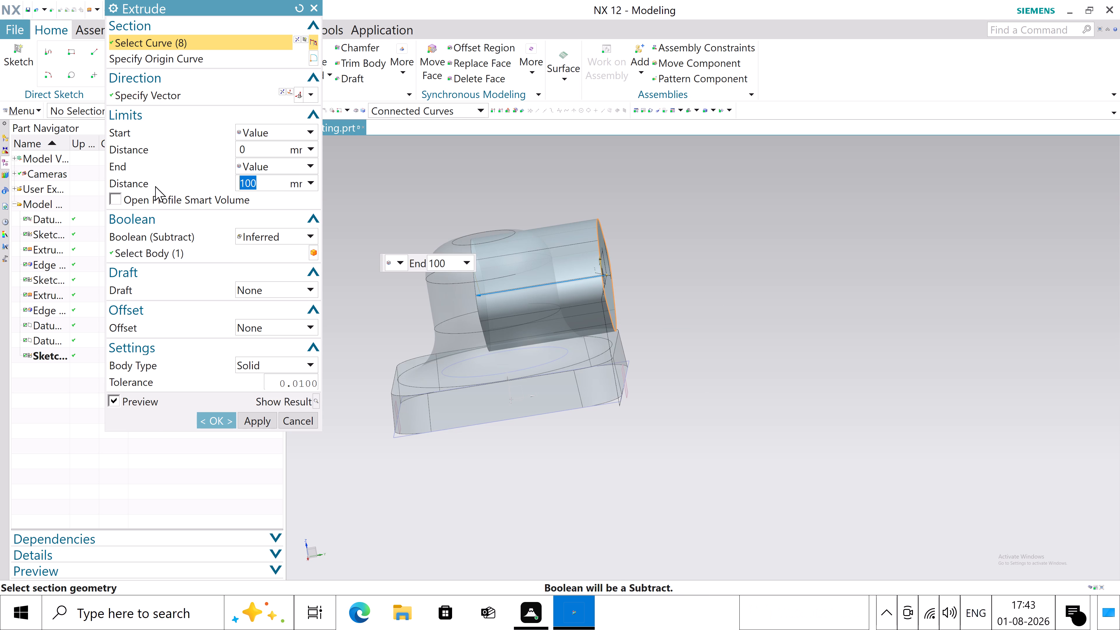
type("30")
key("Tab")
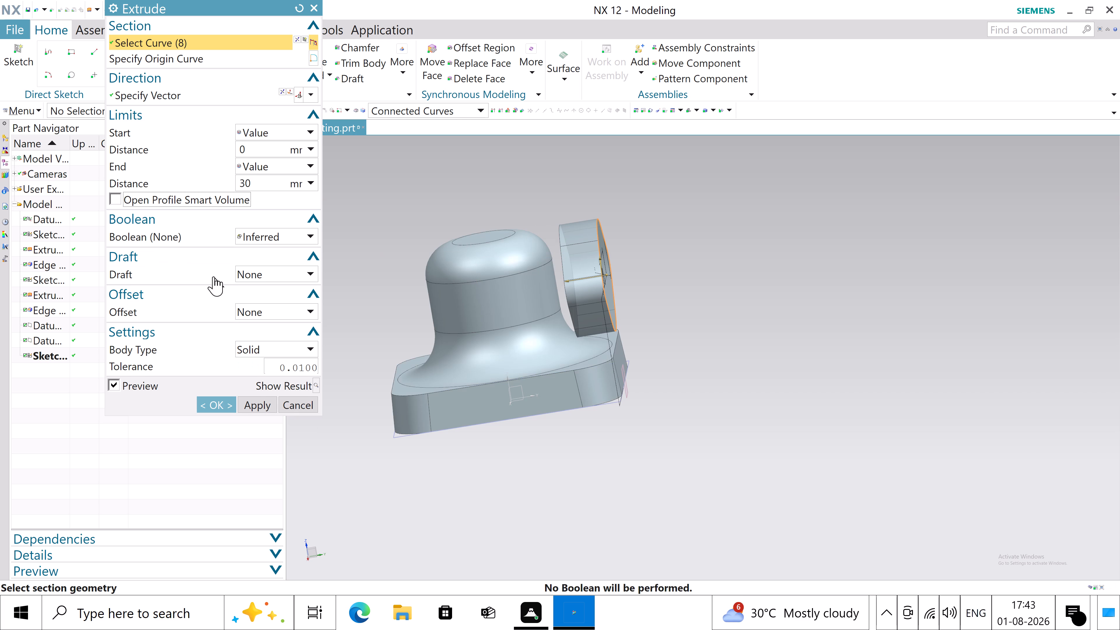
left_click(294, 268)
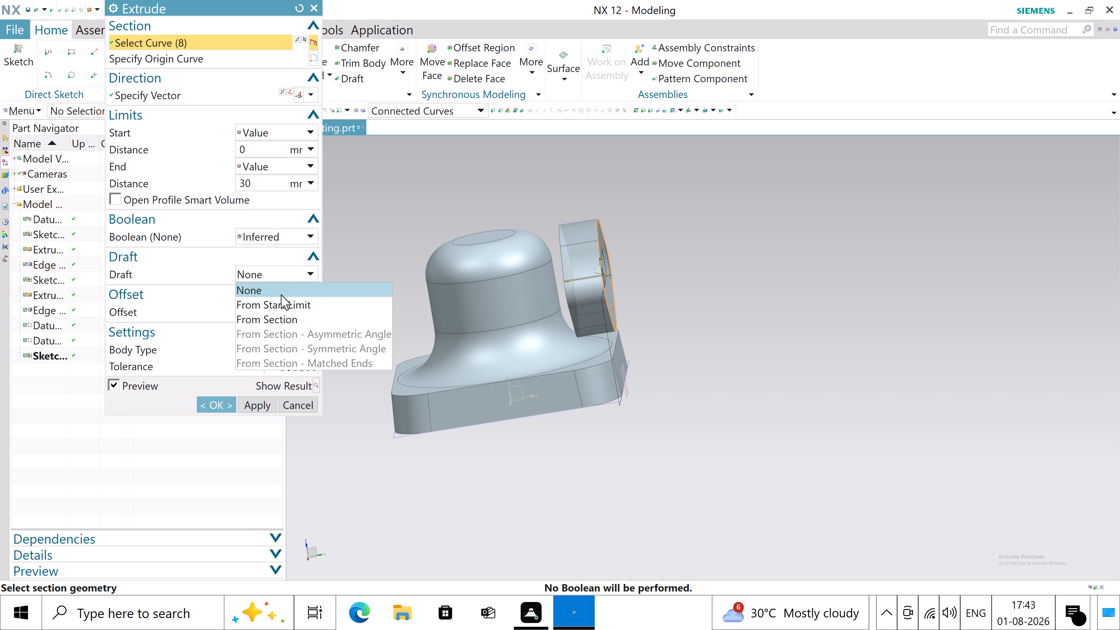
left_click(281, 309)
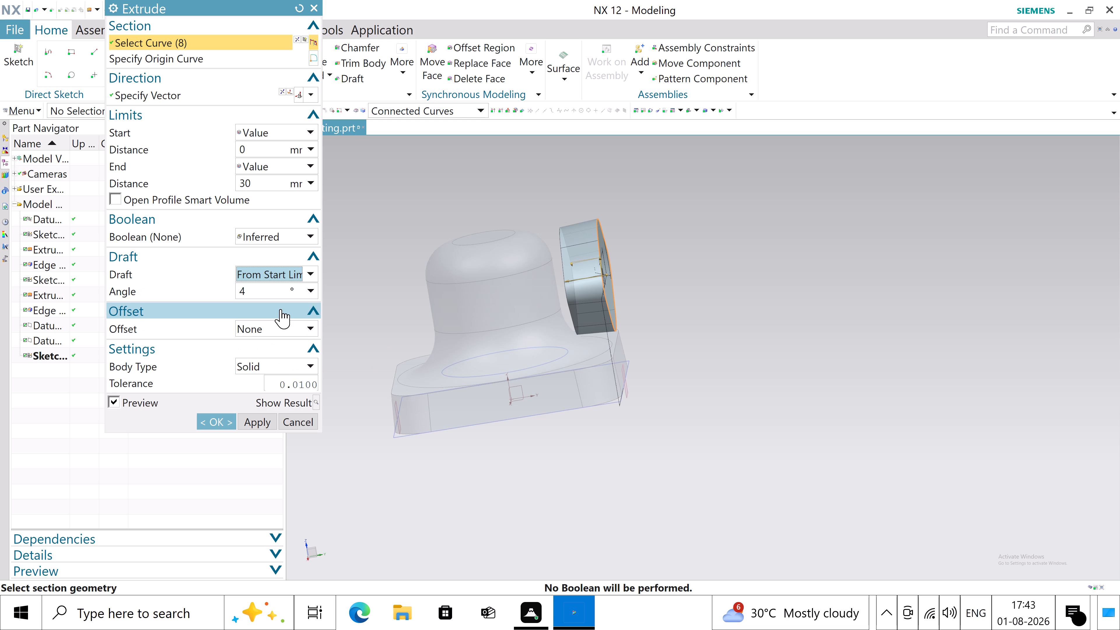
left_click(211, 417)
Mirror the side flange extrusion about the XZ plane of the datum coordinate system.
middle_click_drag(708, 317, 729, 321)
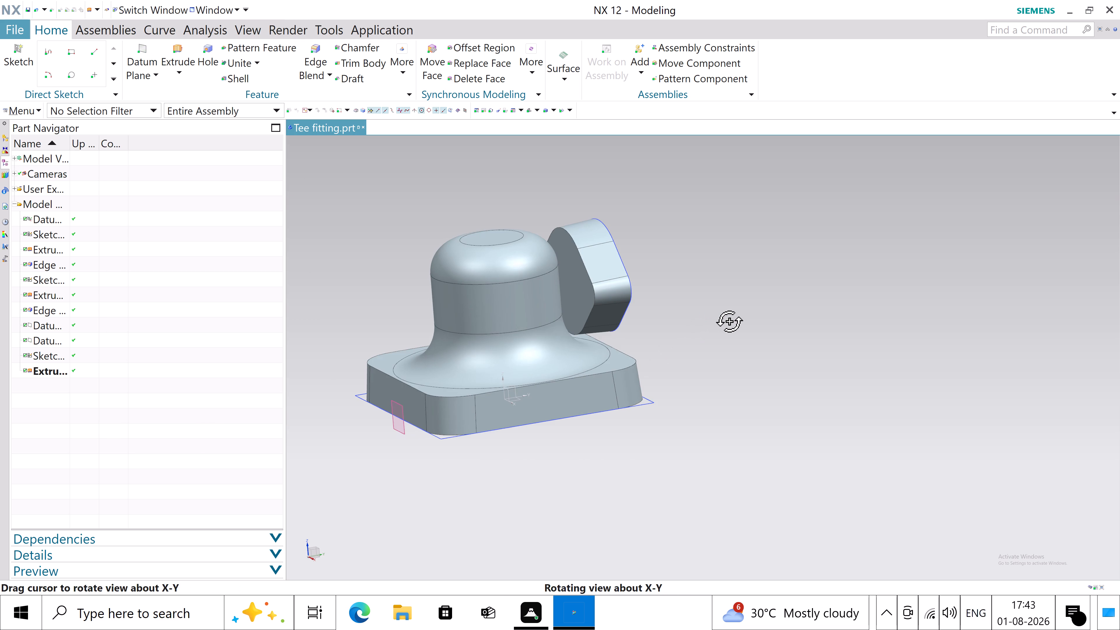
middle_click_drag(729, 321, 720, 325)
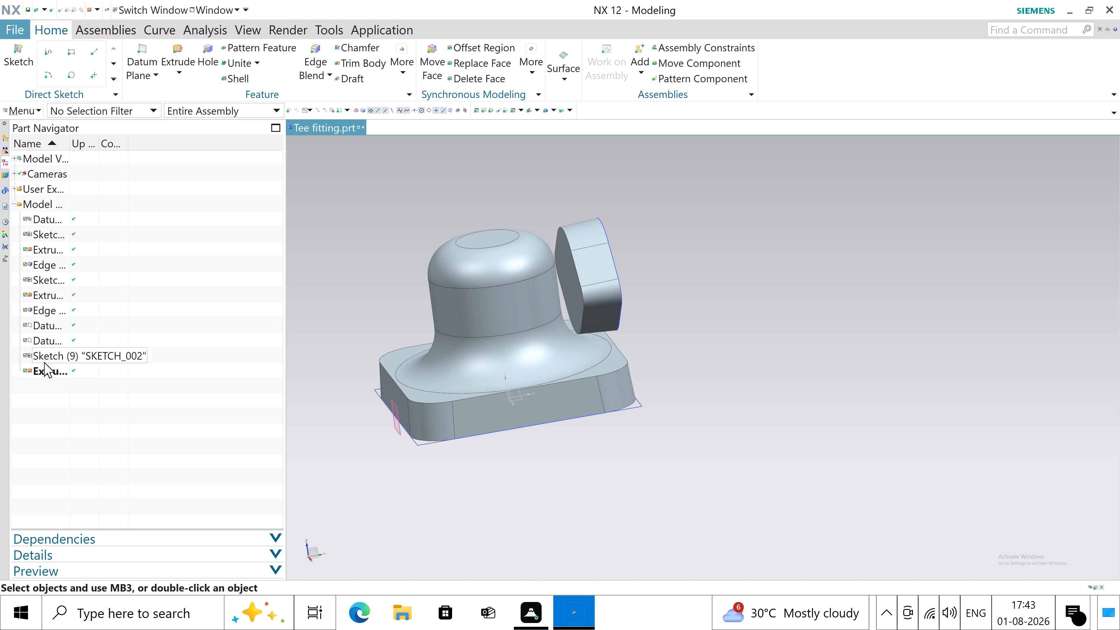
left_click(47, 373)
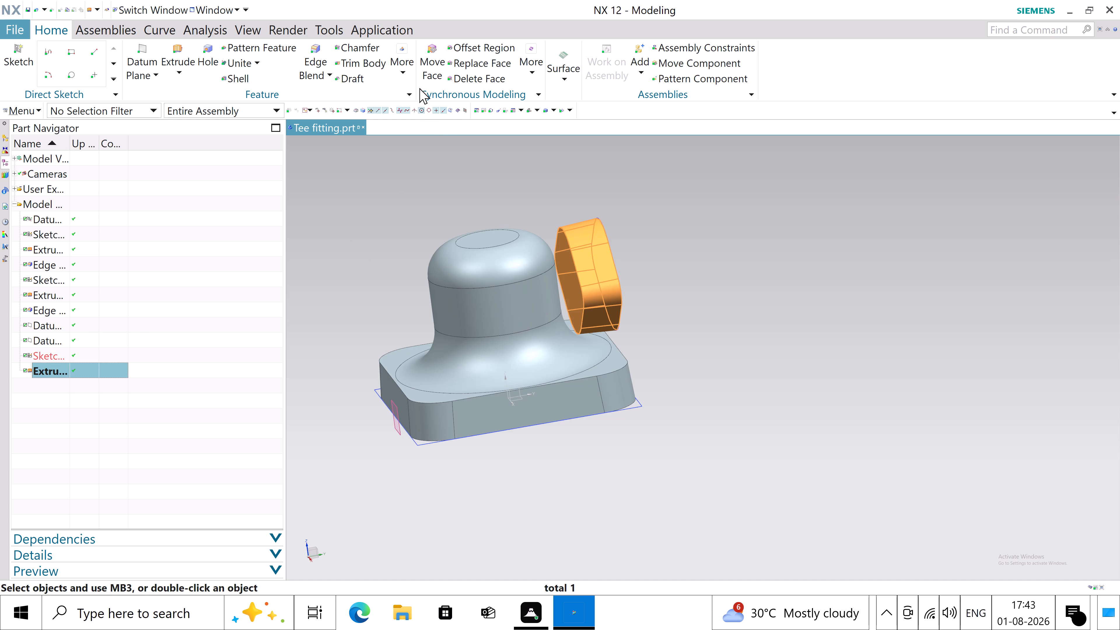
left_click(404, 80)
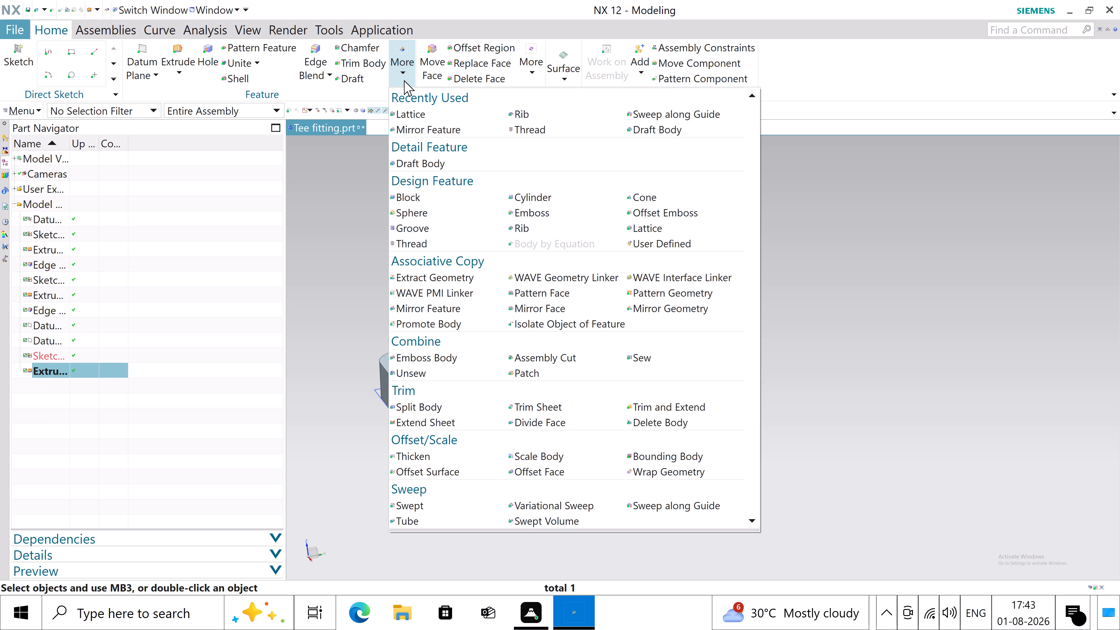
left_click(412, 125)
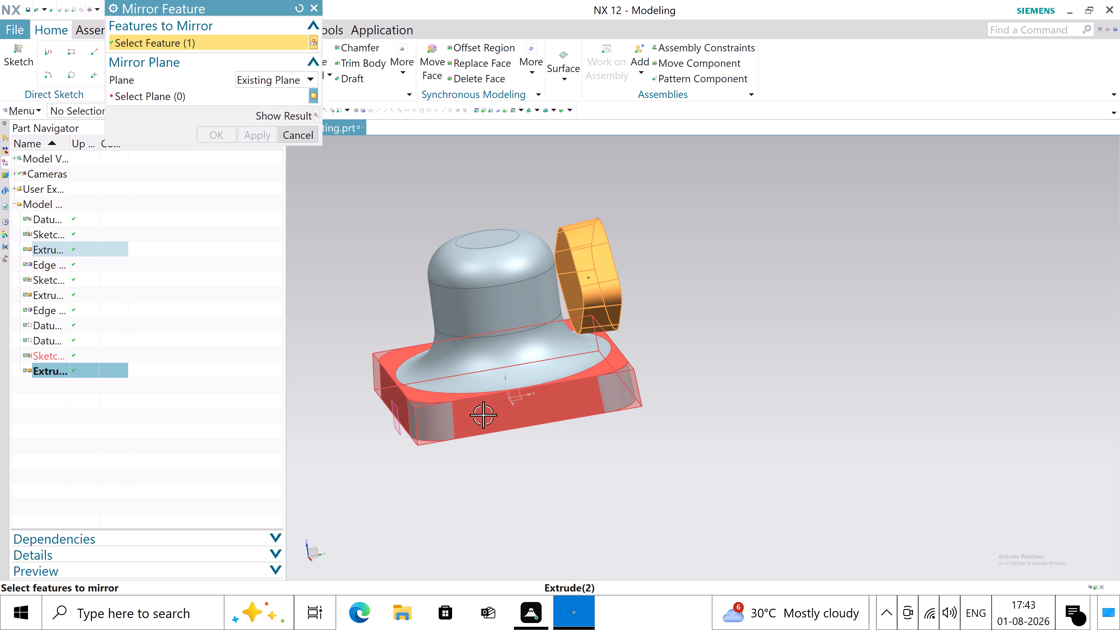
left_click(168, 95)
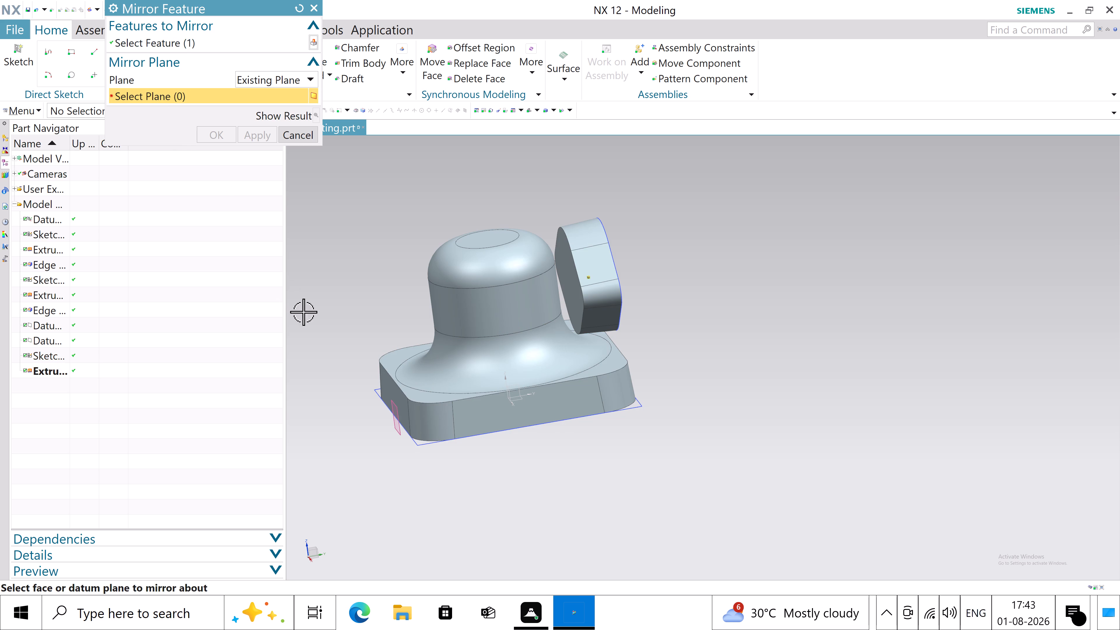
scroll(508, 405, "up", 8)
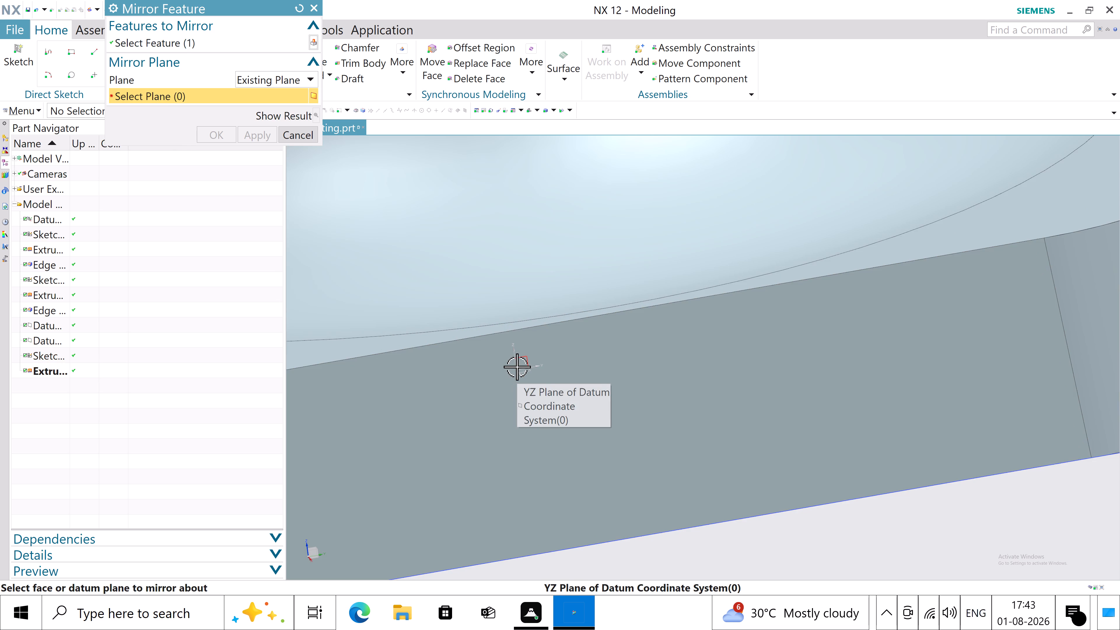
middle_click_drag(520, 385, 538, 362)
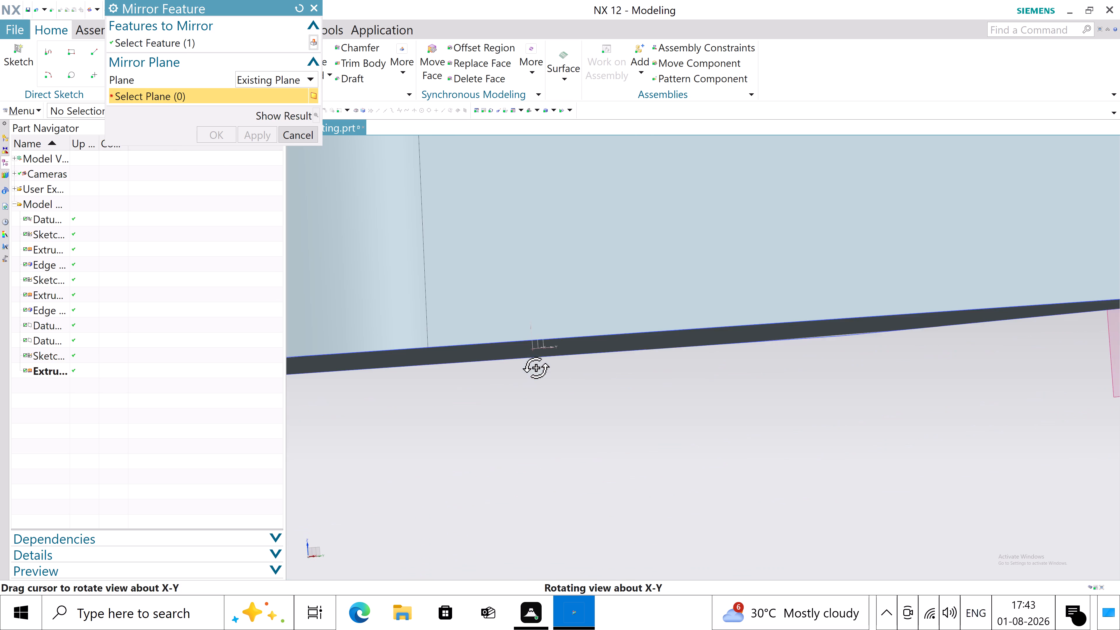
middle_click_drag(538, 362, 539, 356)
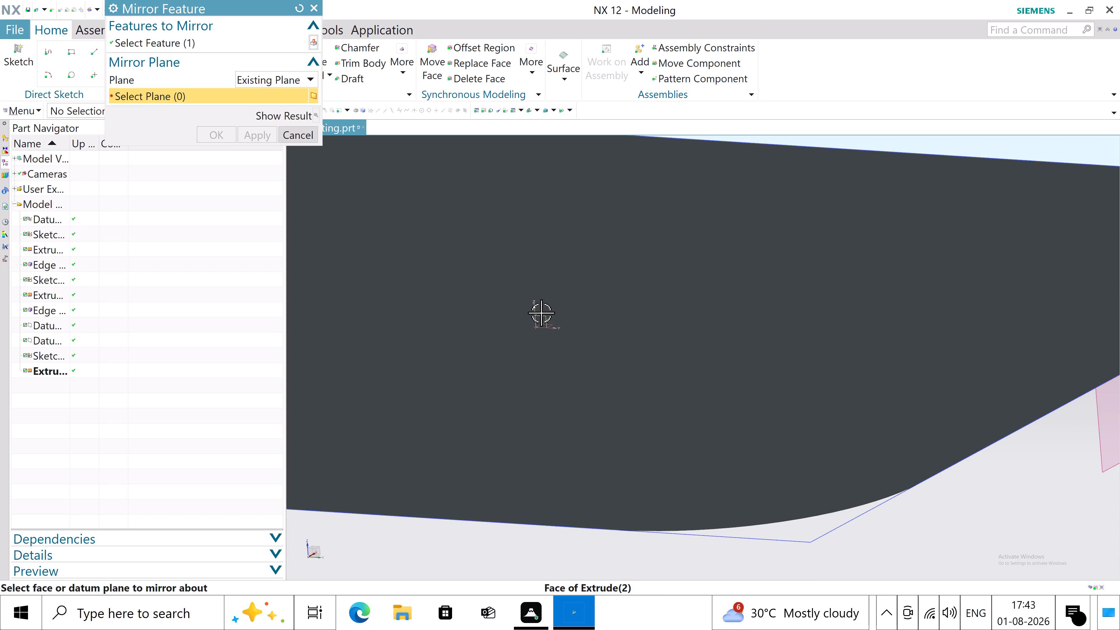
scroll(540, 332, "up", 2)
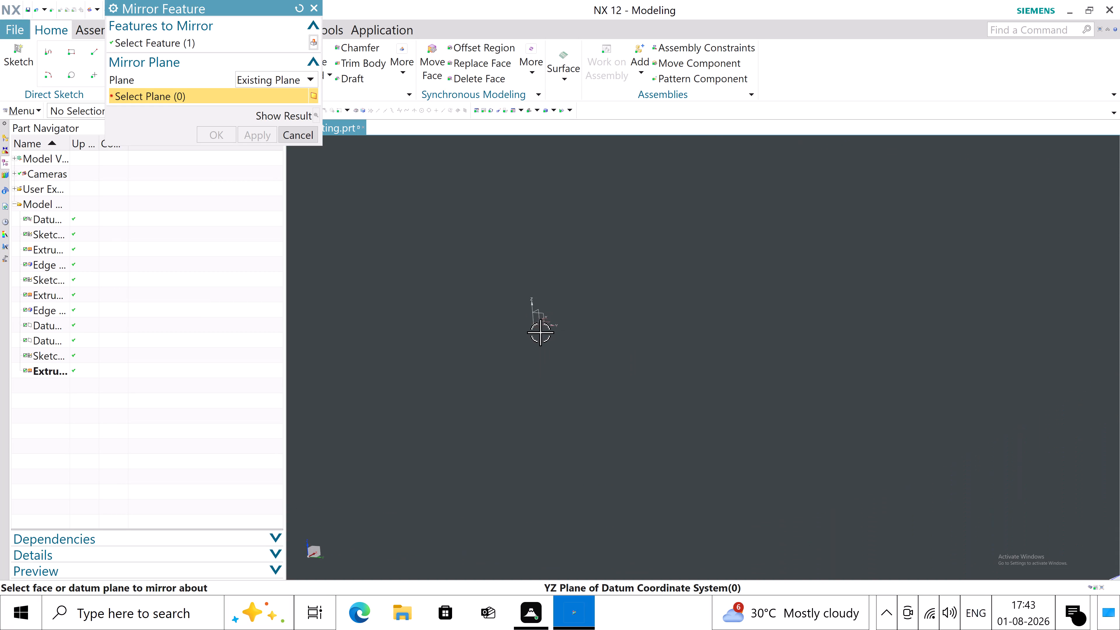
scroll(540, 332, "up", 3)
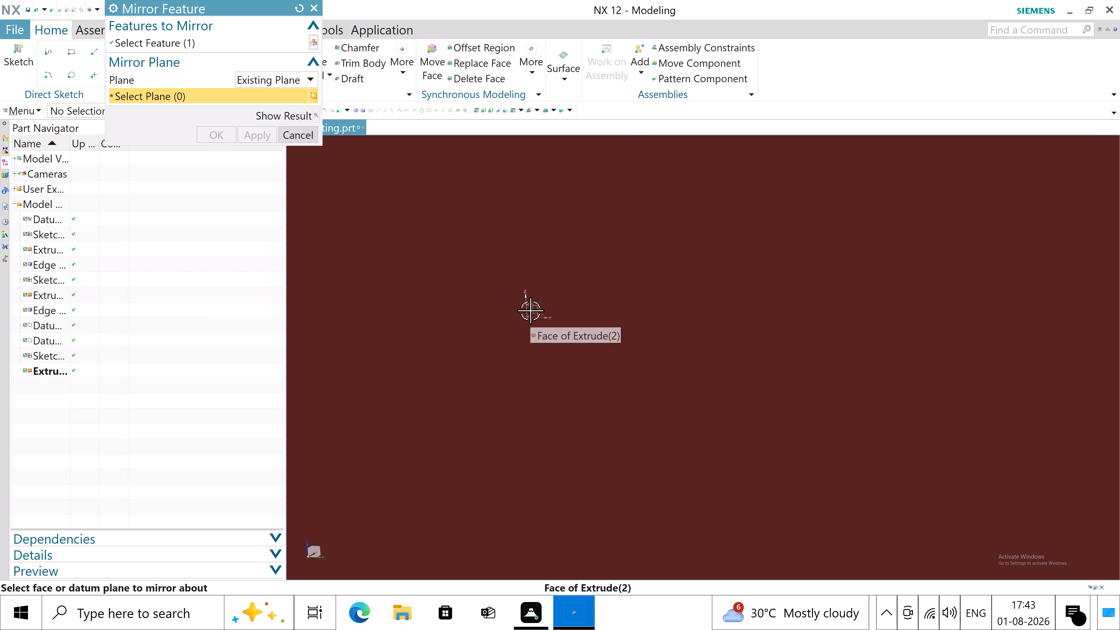
scroll(535, 326, "up", 4)
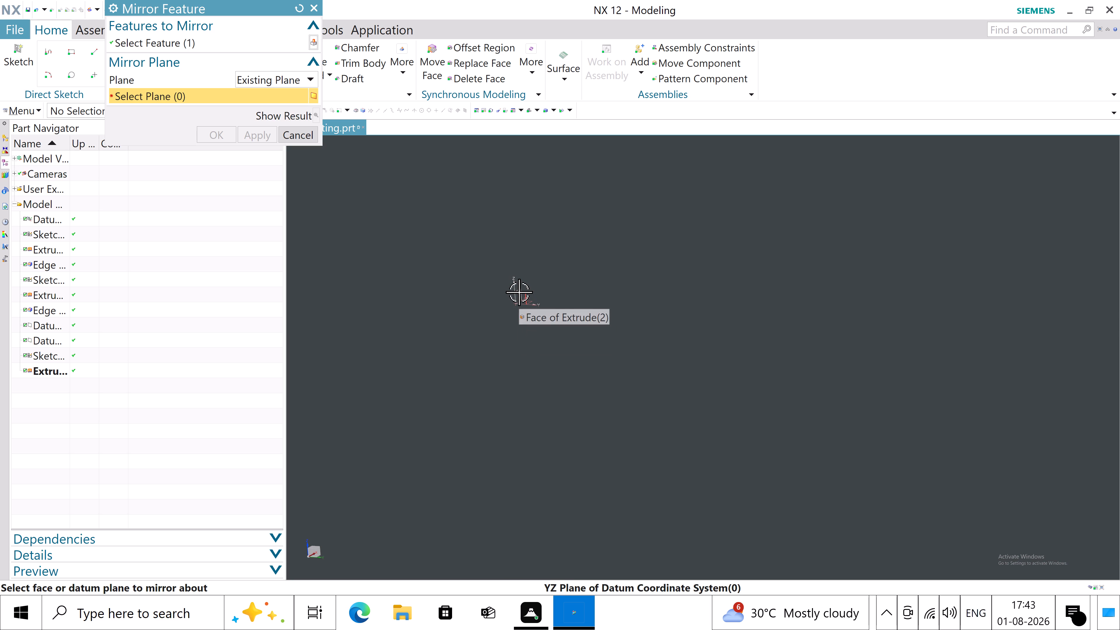
scroll(521, 305, "up", 4)
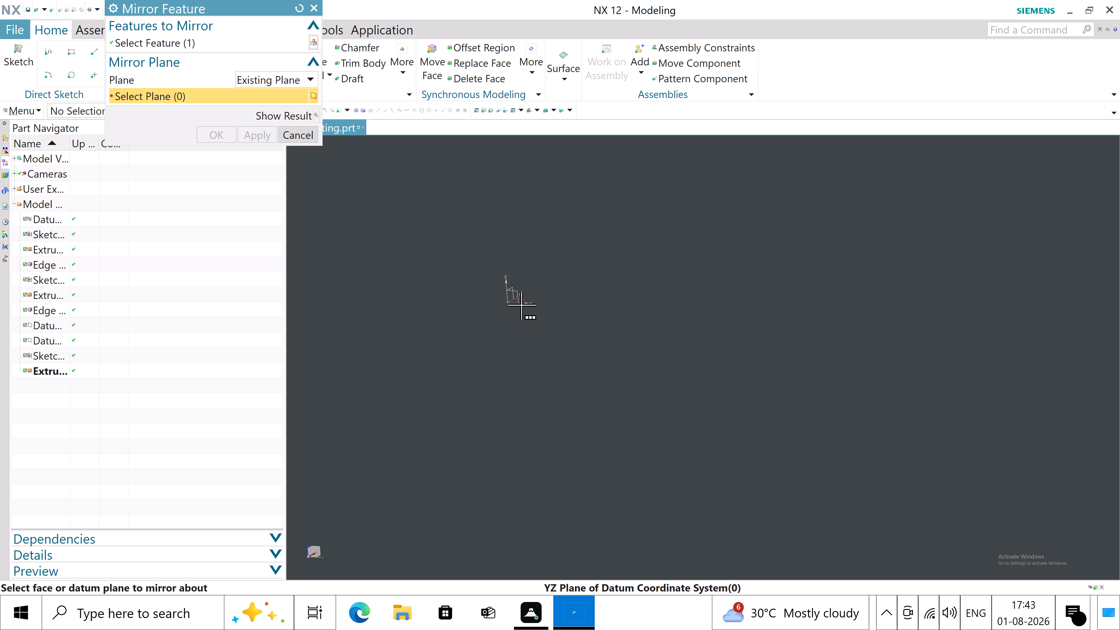
left_click(510, 289)
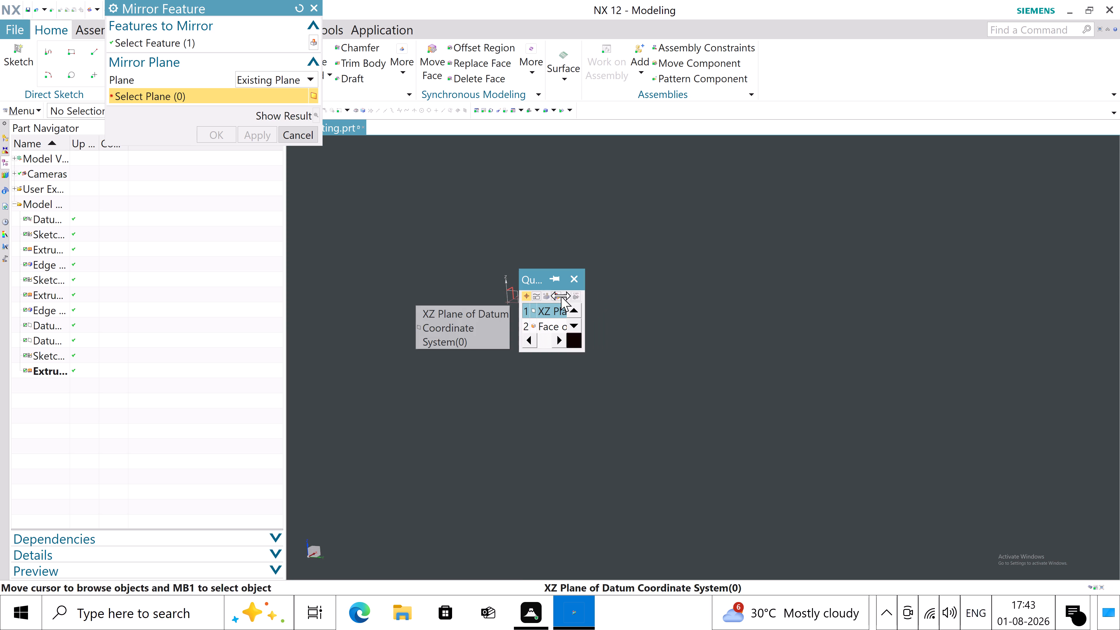
left_click(563, 314)
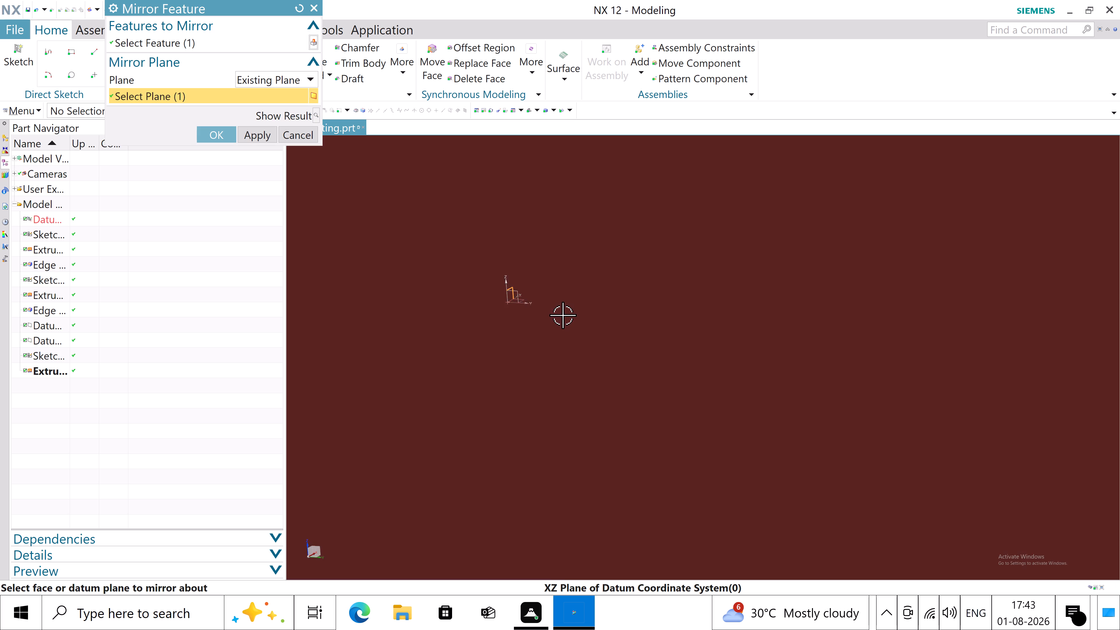
scroll(563, 315, "down", 9)
scroll(563, 315, "up", 1)
scroll(563, 315, "down", 14)
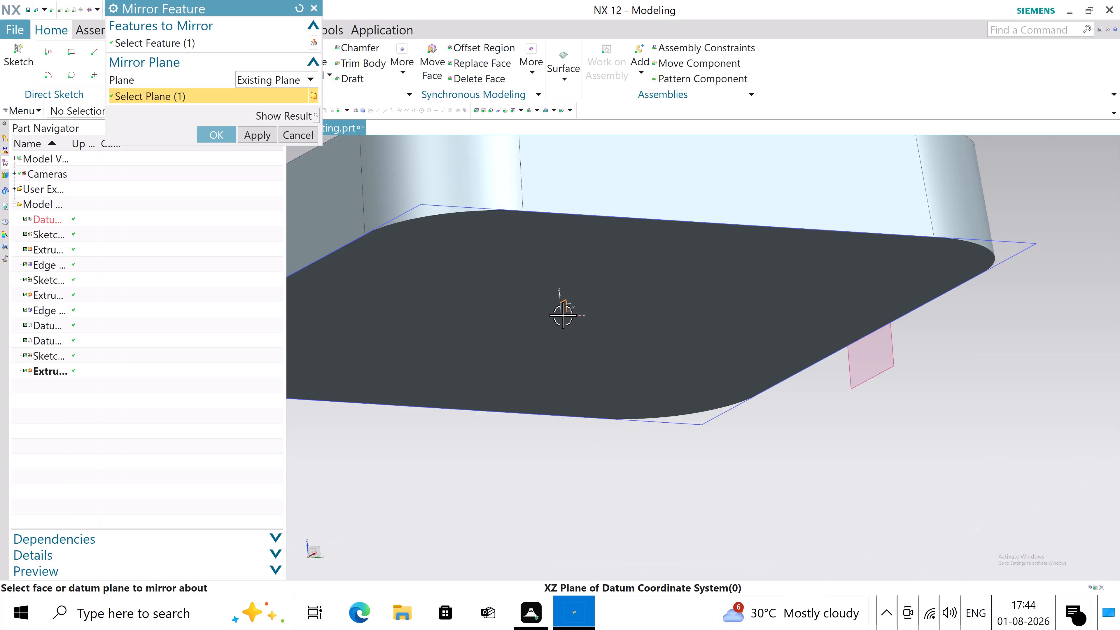
scroll(563, 315, "down", 2)
middle_click_drag(615, 398, 598, 427)
left_click(212, 136)
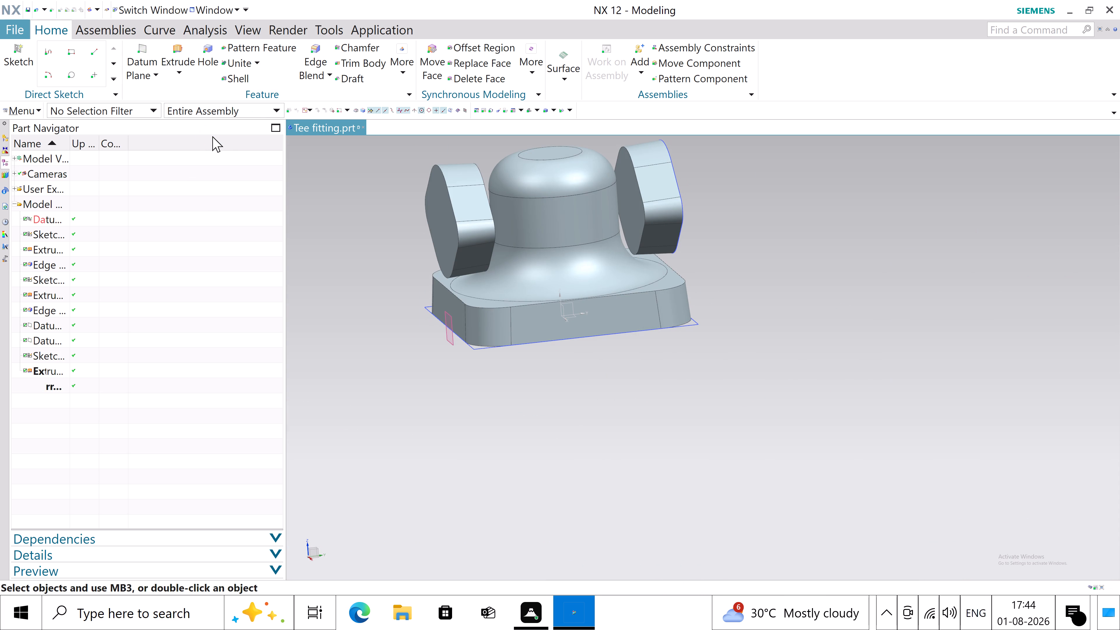
Examine both side flanges and the gaps between them and the central body from several angles.
middle_click_drag(416, 362, 408, 352)
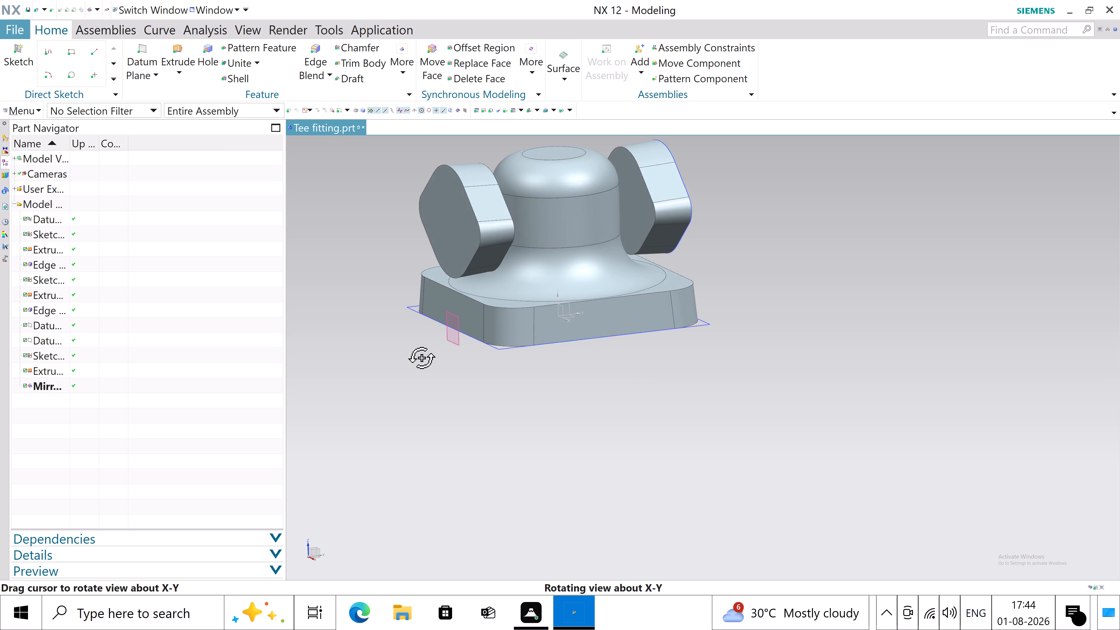
middle_click_drag(408, 352, 406, 377)
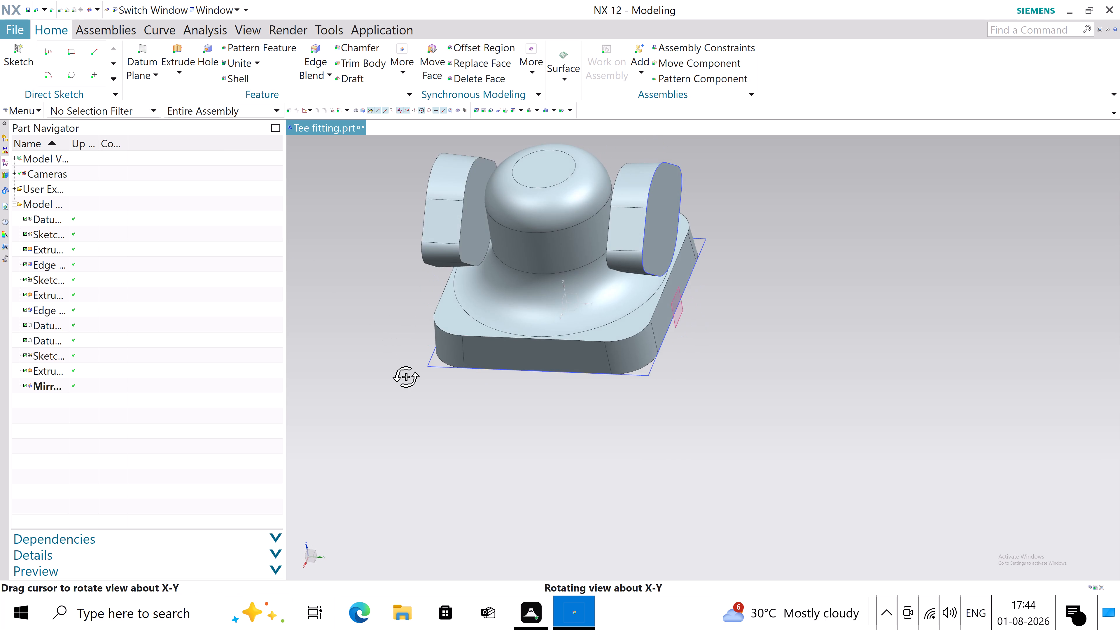
middle_click_drag(406, 377, 422, 377)
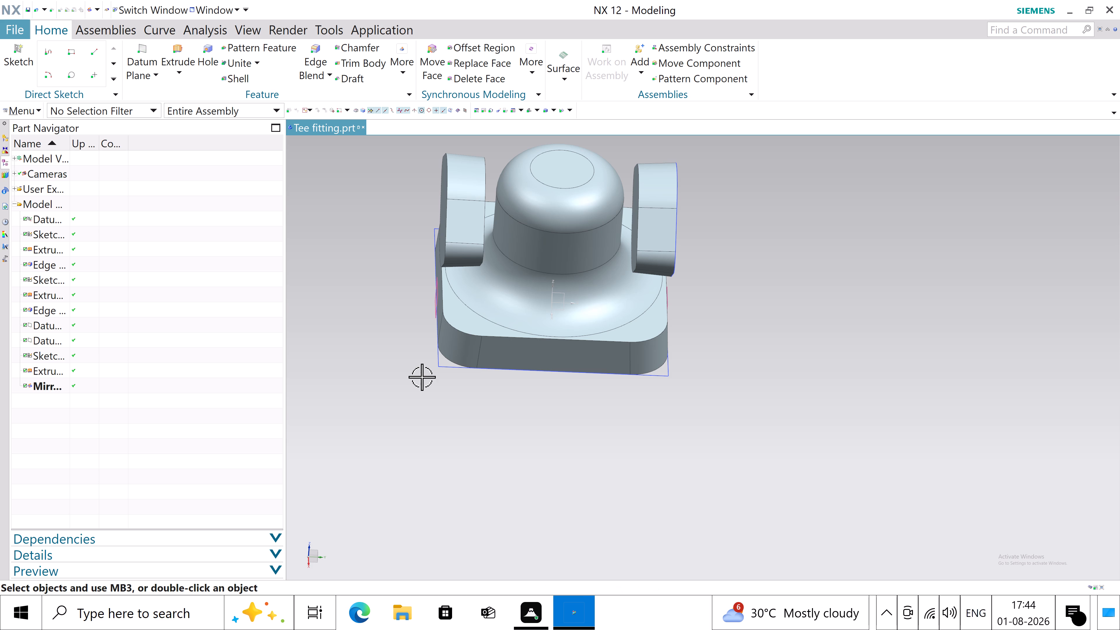
middle_click_drag(767, 349, 762, 309)
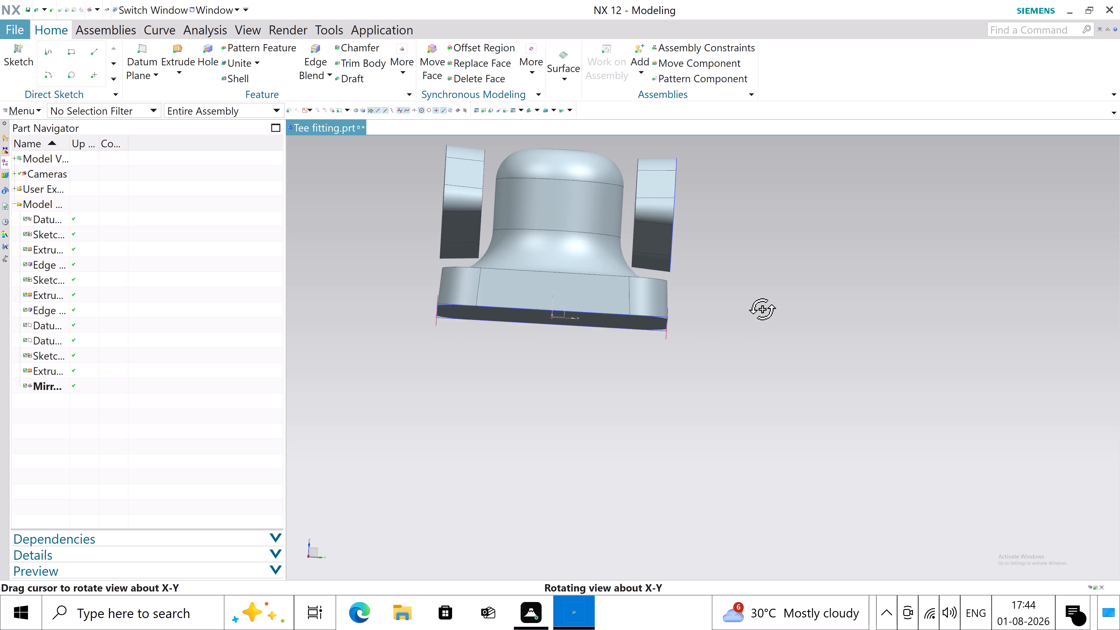
middle_click_drag(762, 309, 809, 317)
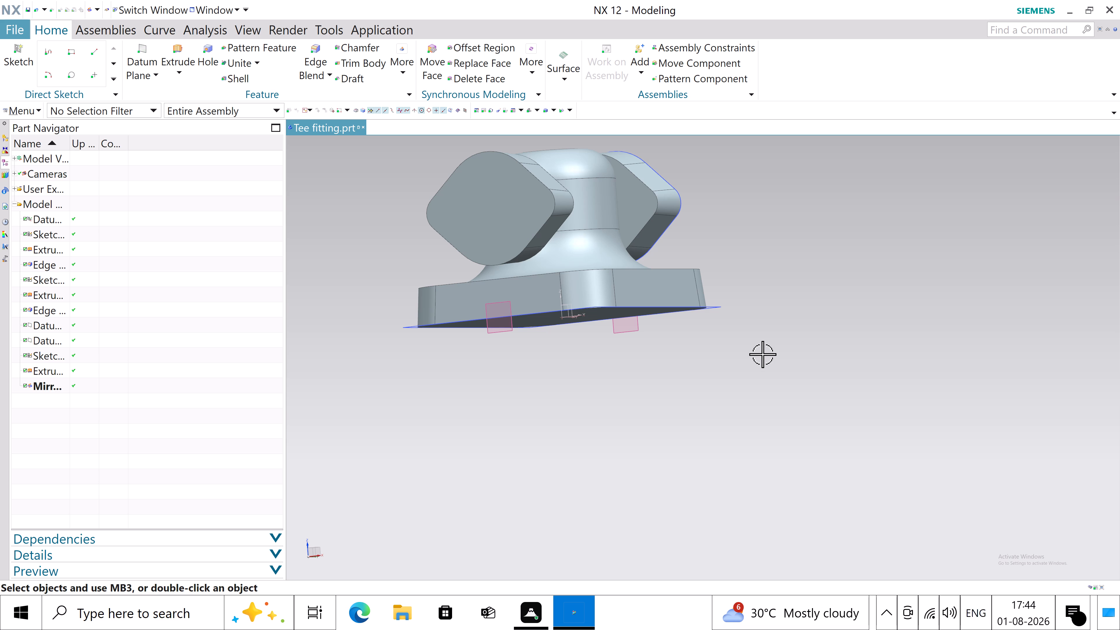
scroll(750, 387, "down", 2)
scroll(585, 225, "up", 2)
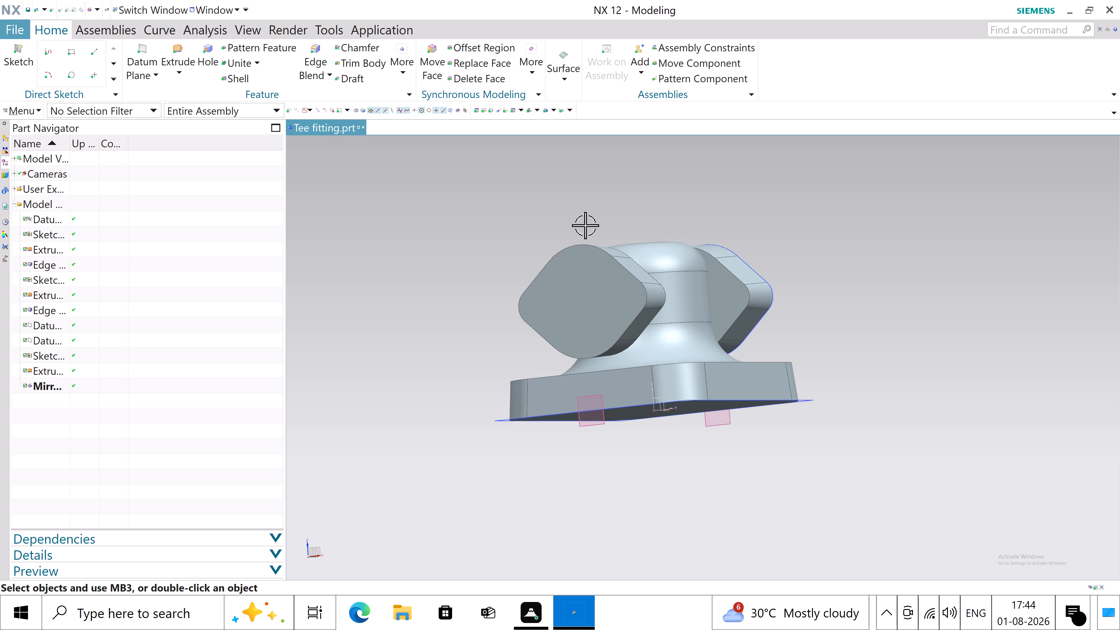
middle_click_drag(597, 260, 560, 269)
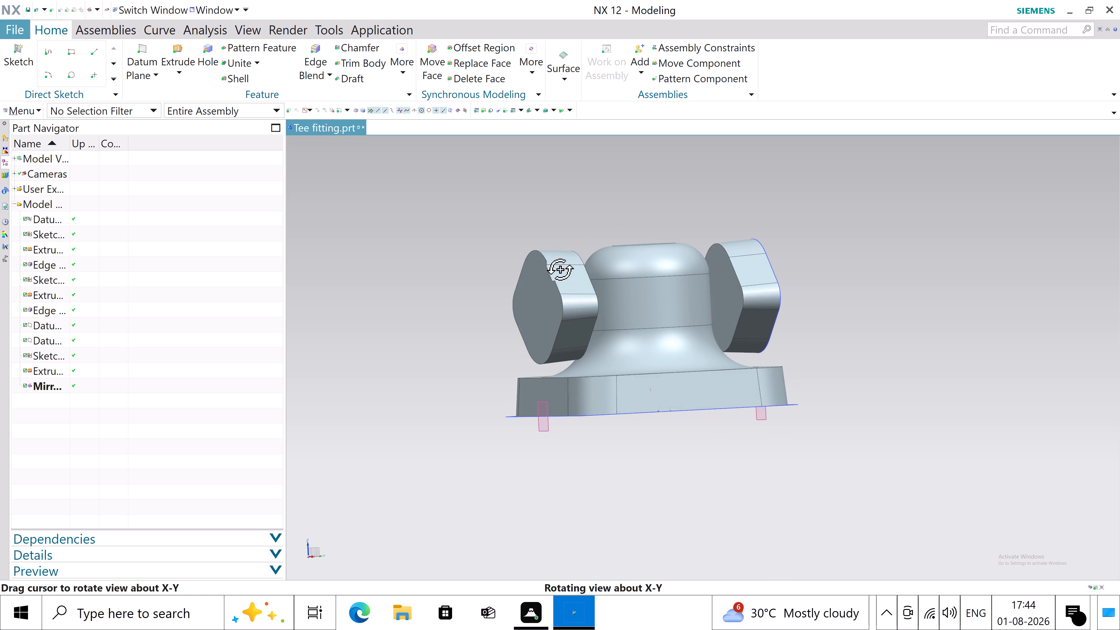
middle_click_drag(560, 269, 554, 276)
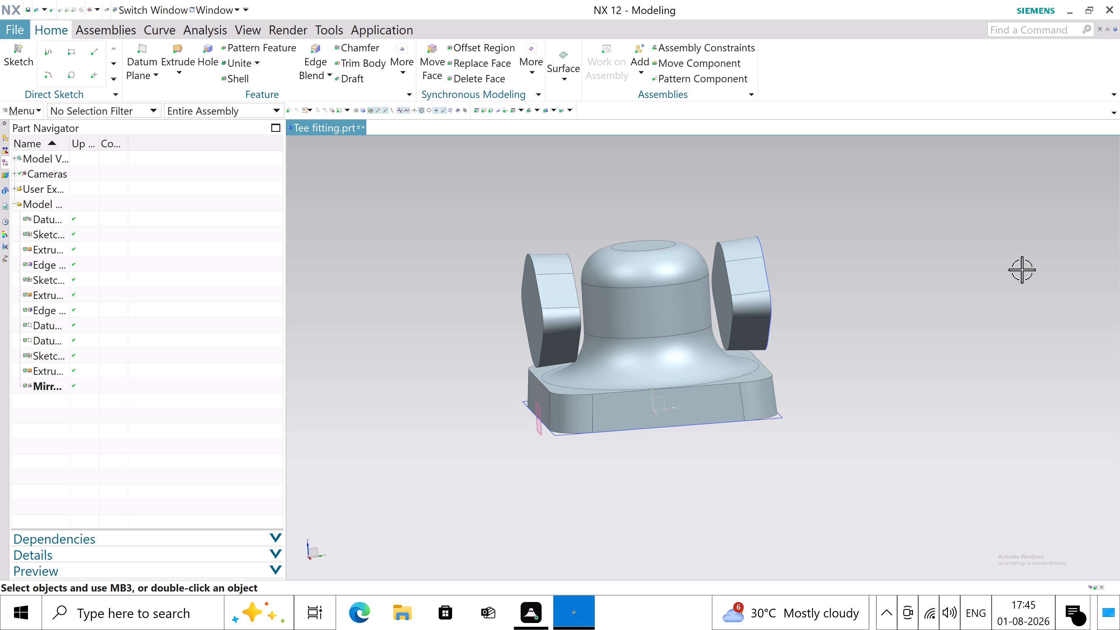
Inspect the mirrored side flanges and their placement relative to the domed body and the base from several angles.
middle_click_drag(1069, 342, 1024, 321)
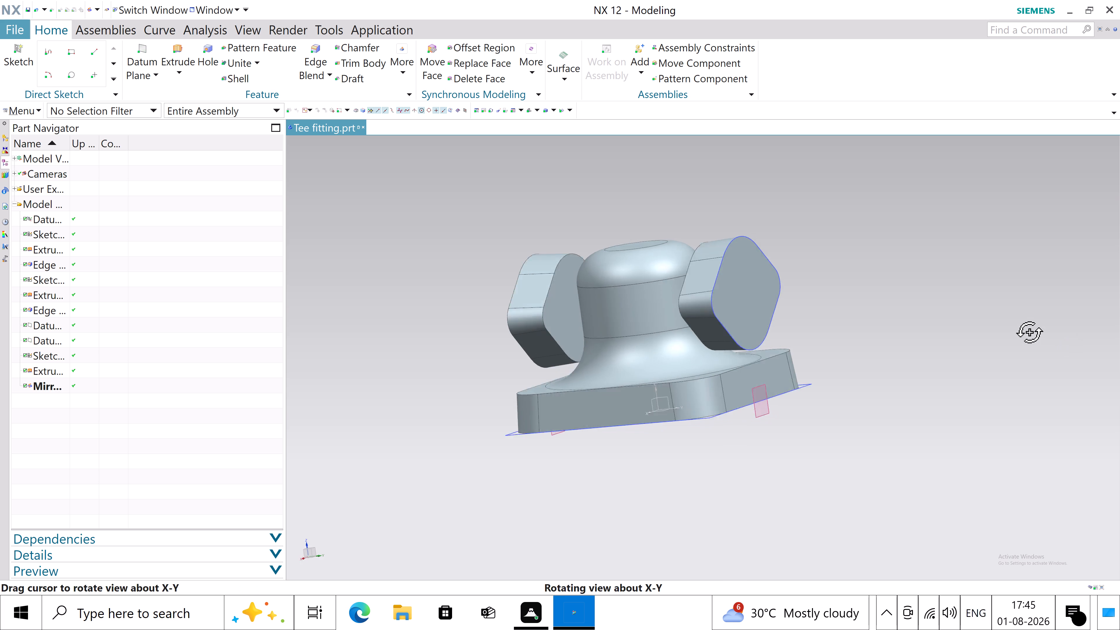
middle_click_drag(1024, 321, 1032, 360)
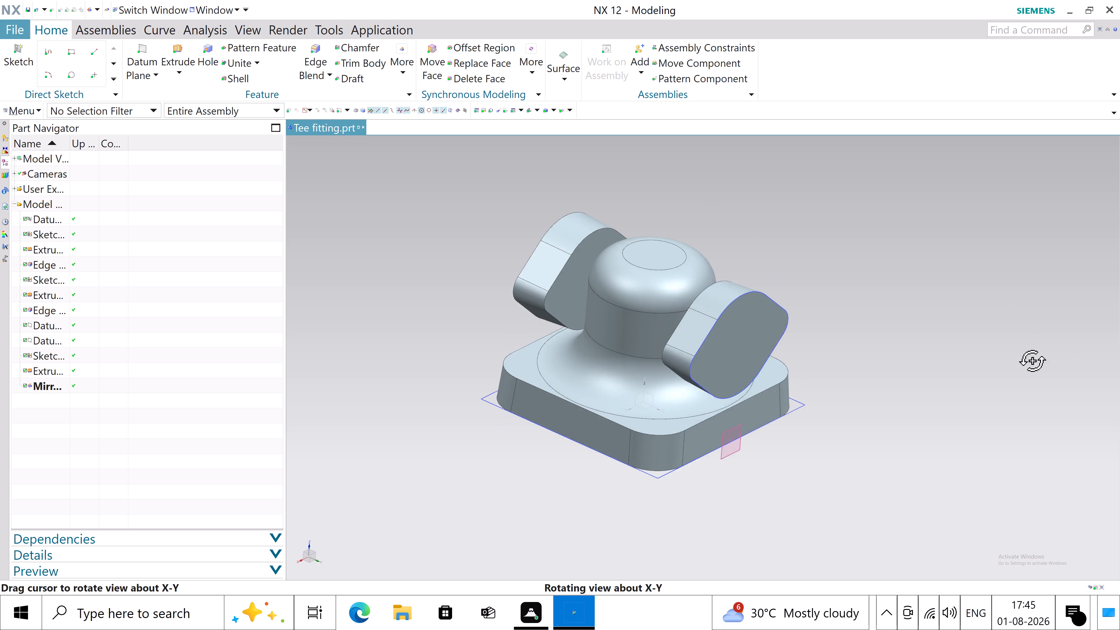
middle_click_drag(1032, 360, 1079, 374)
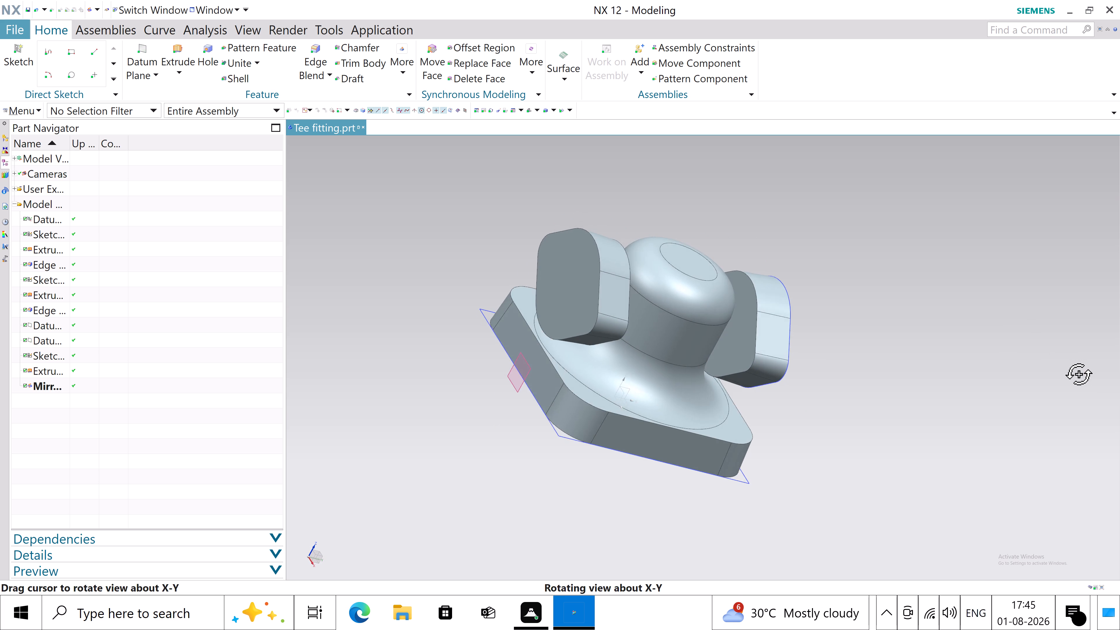
middle_click_drag(1079, 374, 1056, 354)
middle_click(1056, 354)
middle_click_drag(1036, 351, 1020, 348)
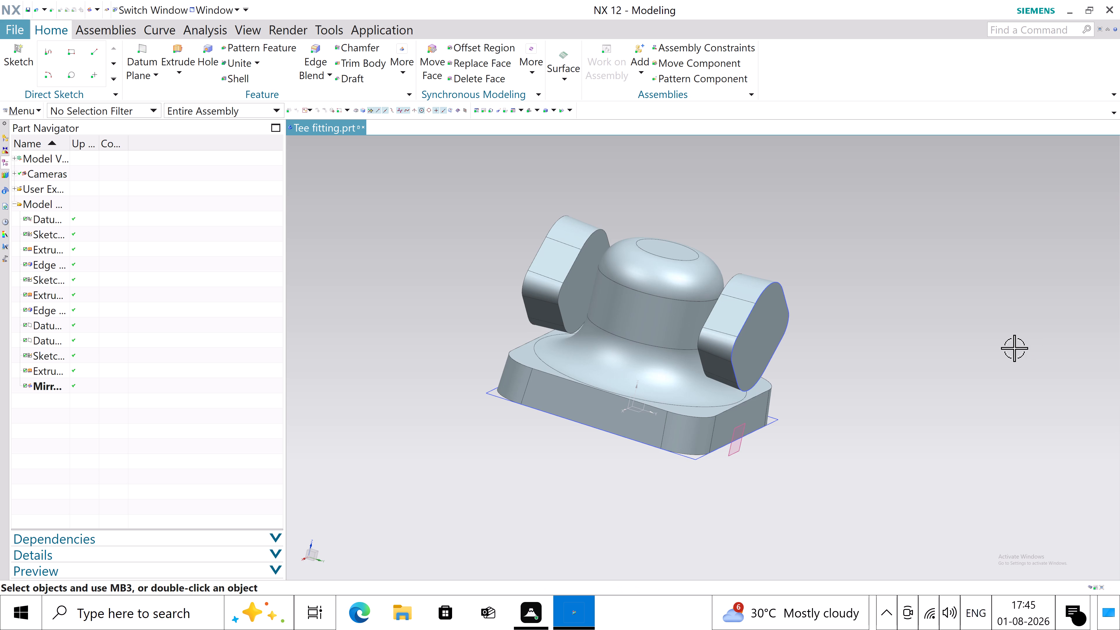
middle_click_drag(946, 383, 965, 389)
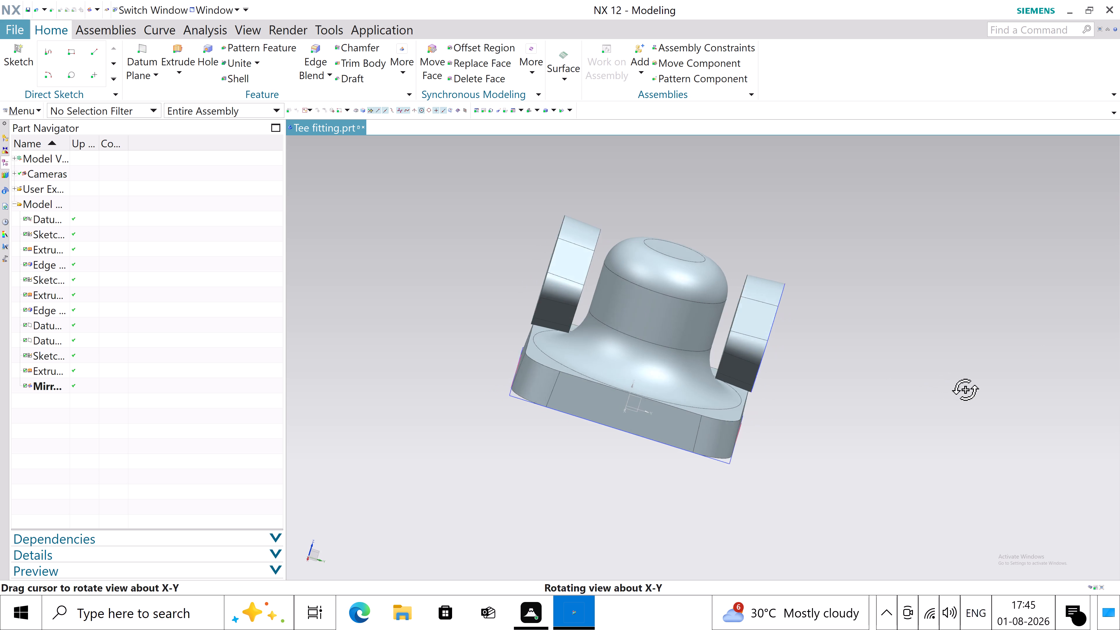
middle_click_drag(965, 389, 968, 395)
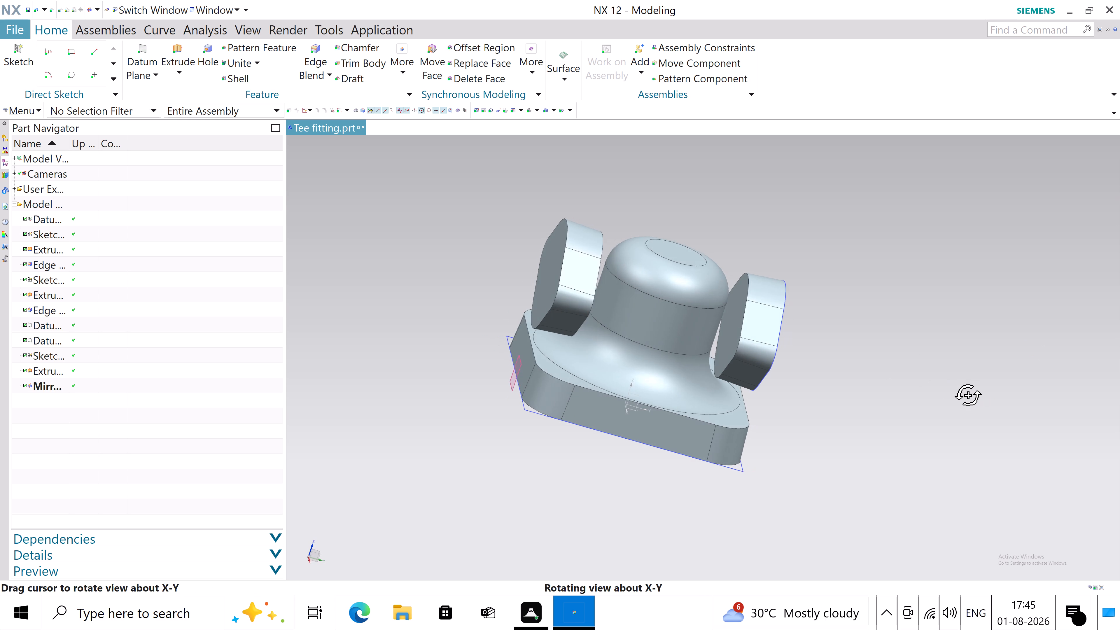
middle_click_drag(968, 395, 967, 388)
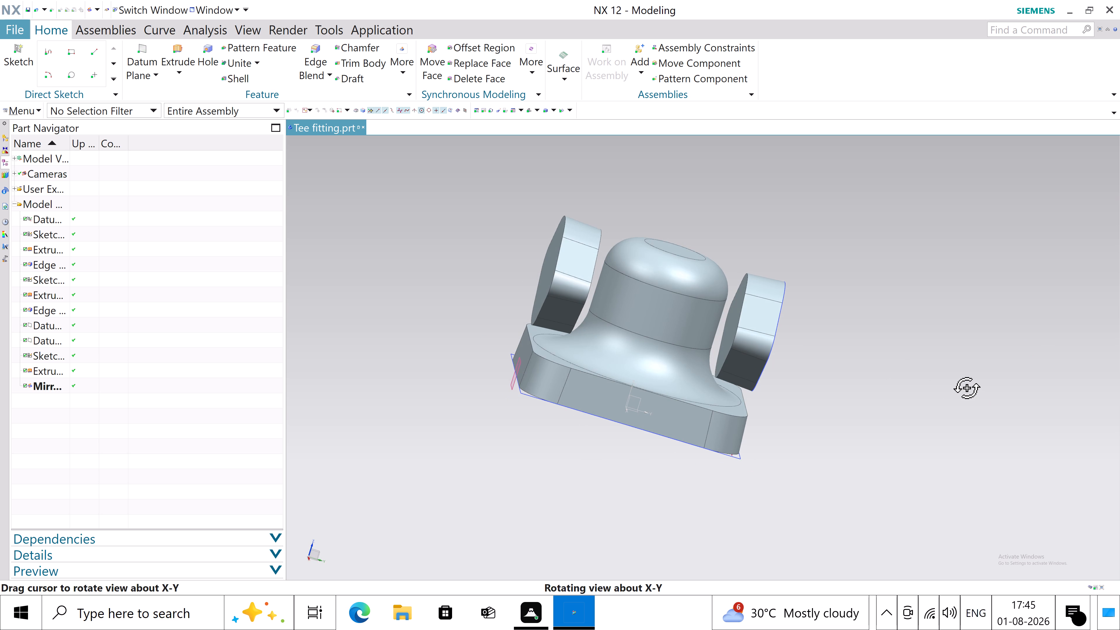
middle_click_drag(967, 388, 951, 391)
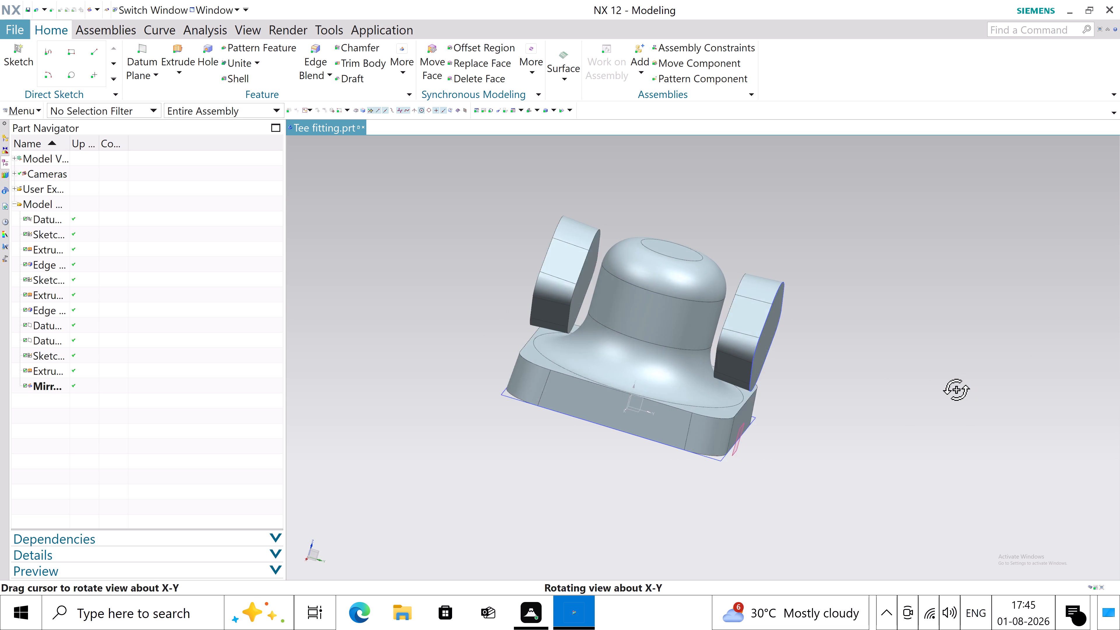
middle_click_drag(951, 391, 949, 391)
middle_click(949, 391)
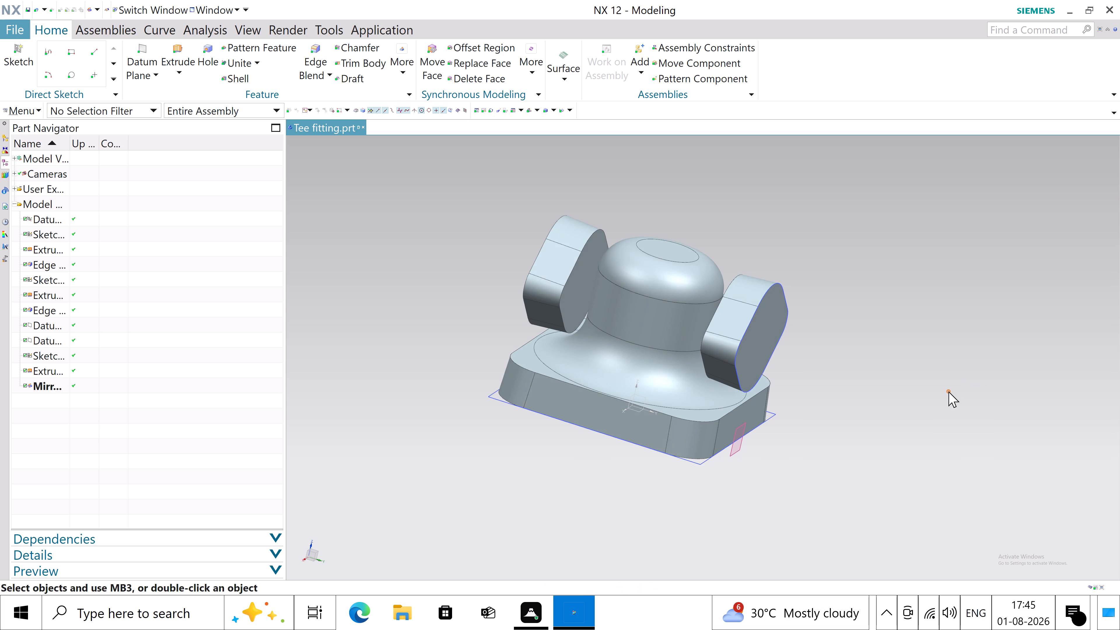
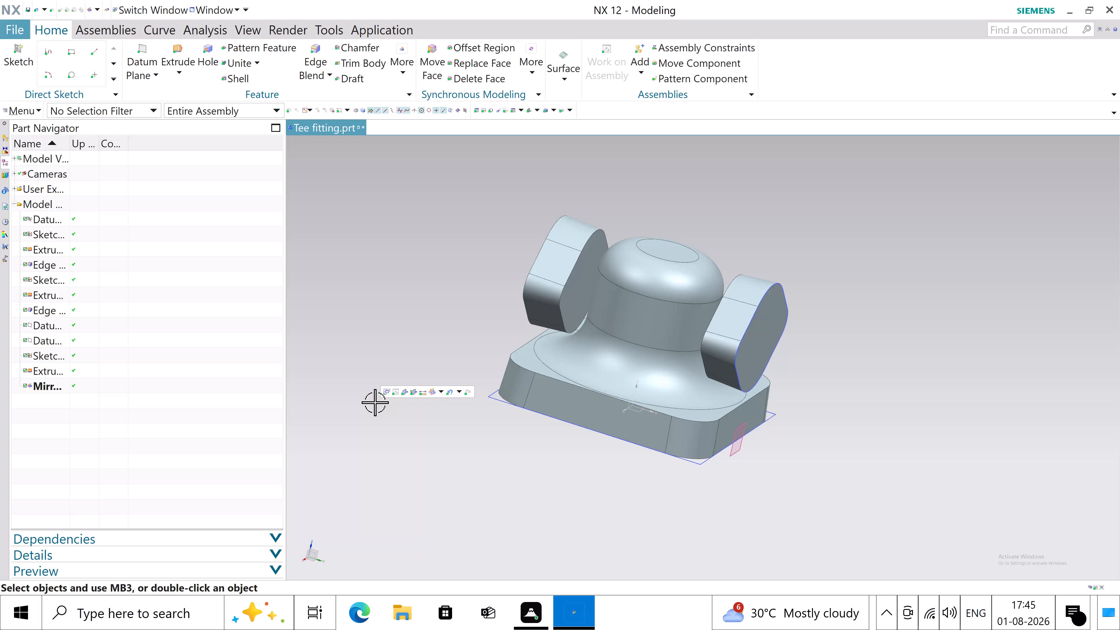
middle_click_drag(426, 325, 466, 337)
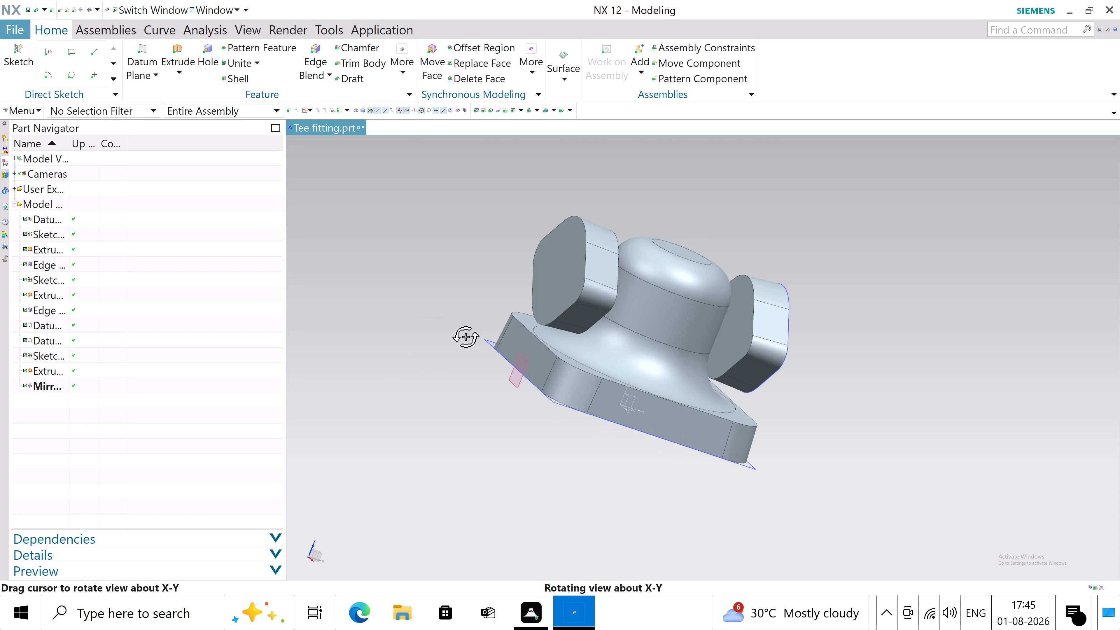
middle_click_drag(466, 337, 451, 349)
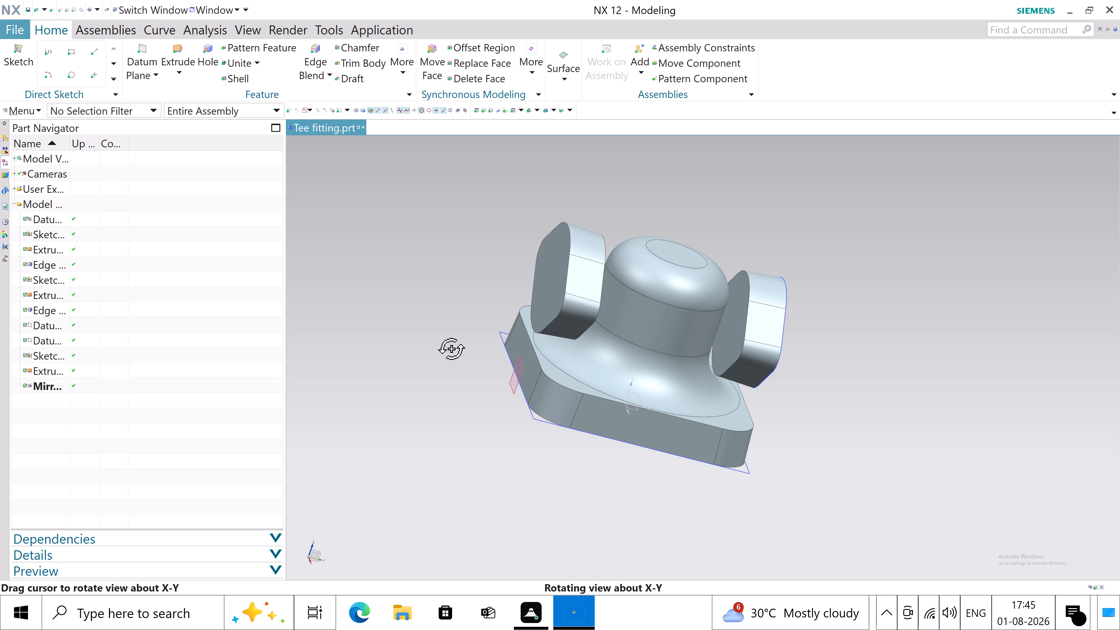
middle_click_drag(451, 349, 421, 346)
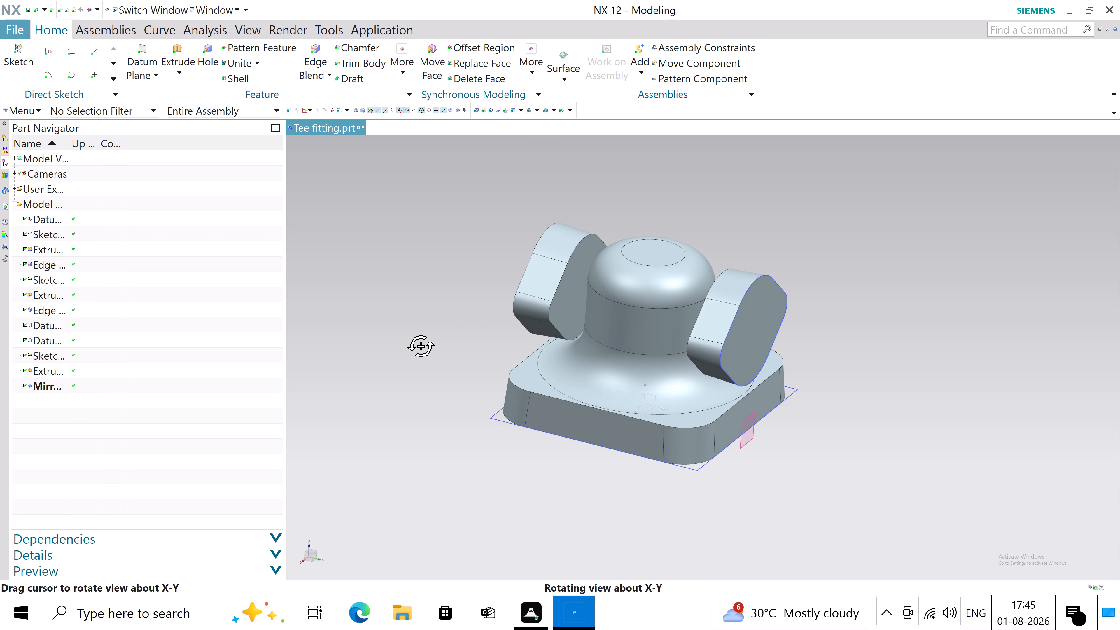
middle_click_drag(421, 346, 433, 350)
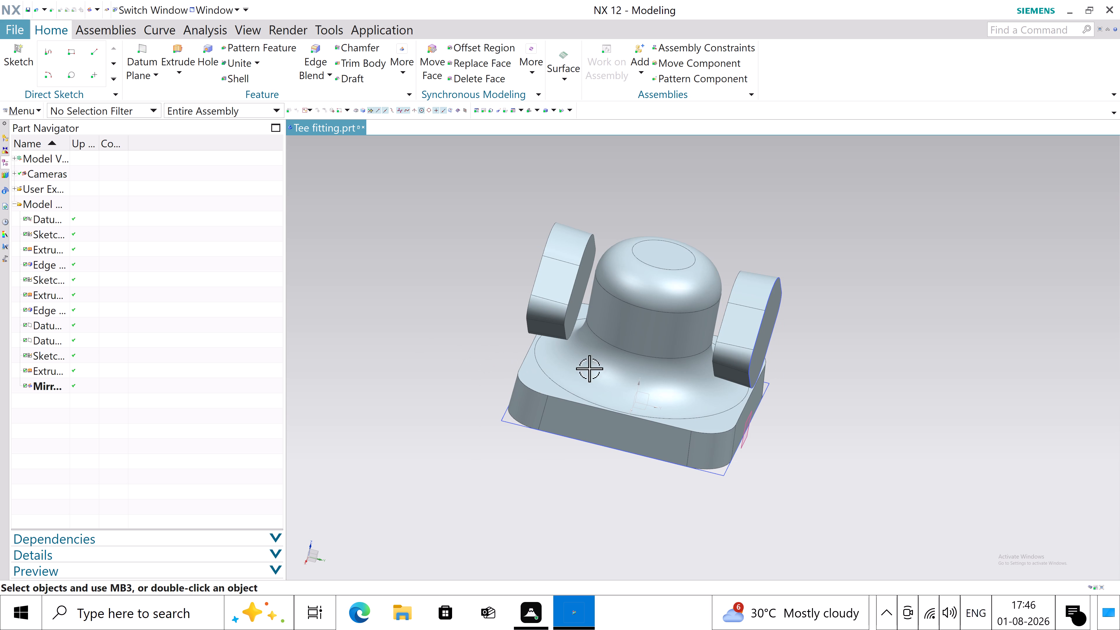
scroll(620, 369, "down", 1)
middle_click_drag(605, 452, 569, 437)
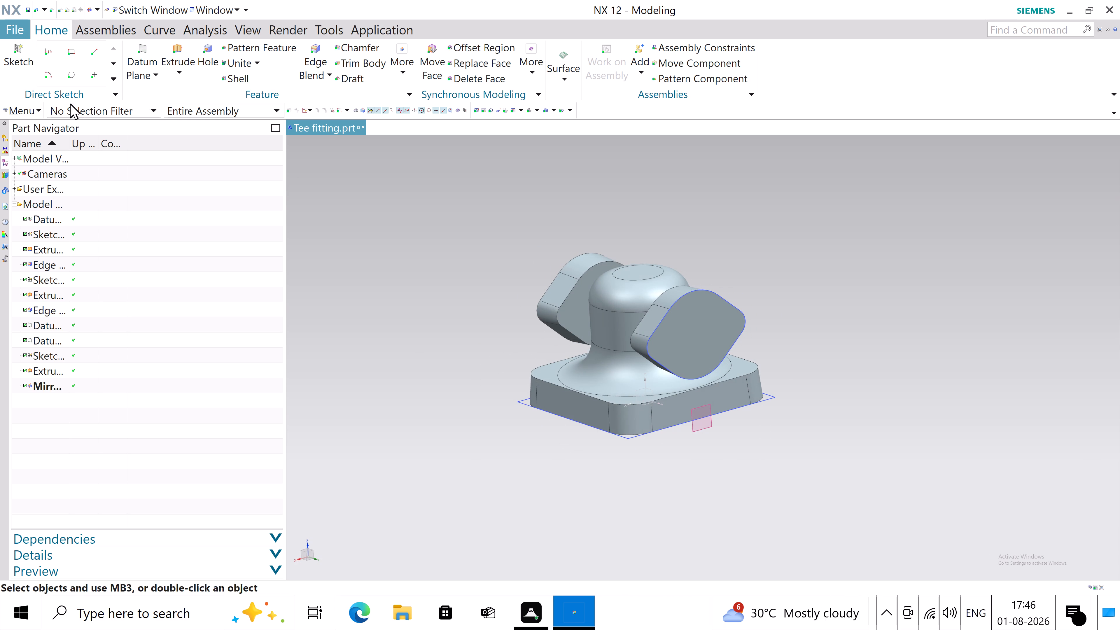
Create a sketch in the task environment on the offset datum plane in line with the side flange's outer face.
left_click(36, 110)
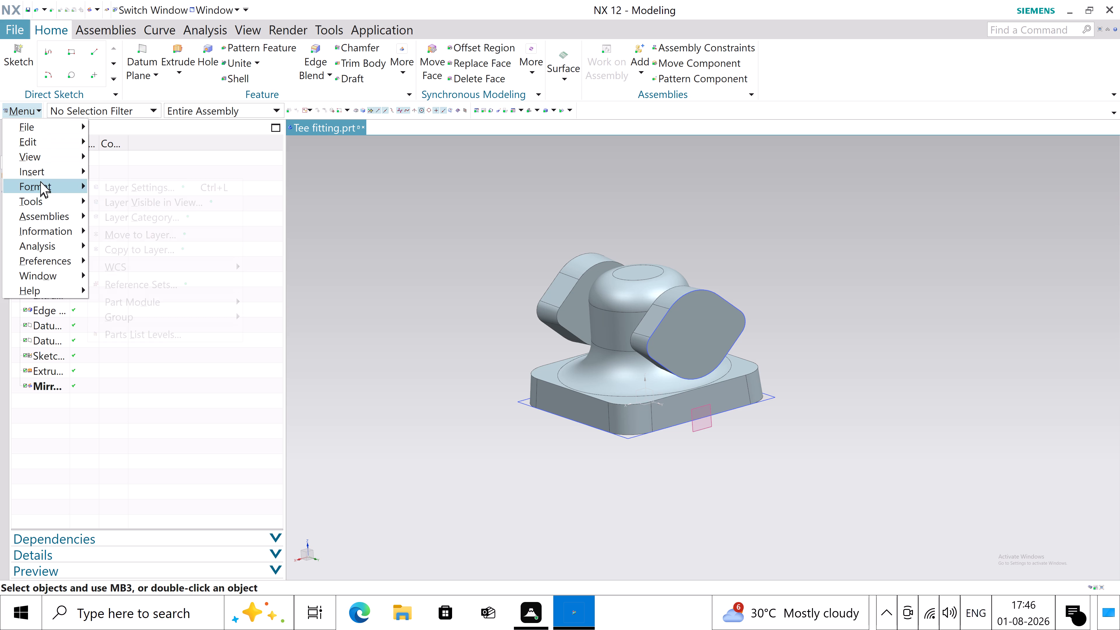
left_click(45, 171)
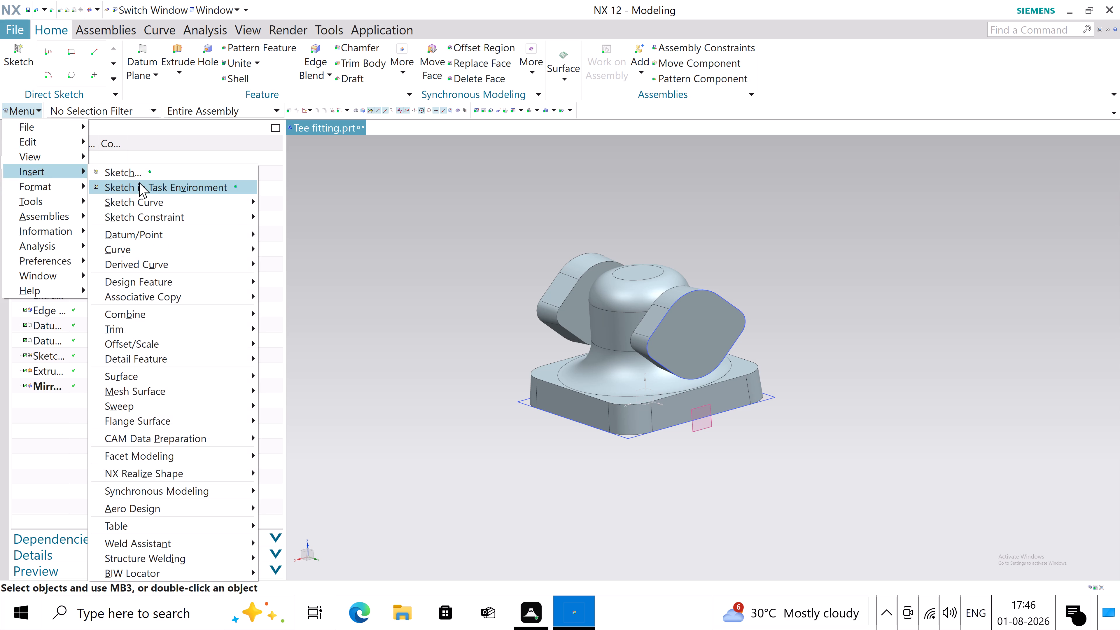
left_click(139, 182)
middle_click_drag(386, 285, 460, 331)
scroll(672, 358, "up", 2)
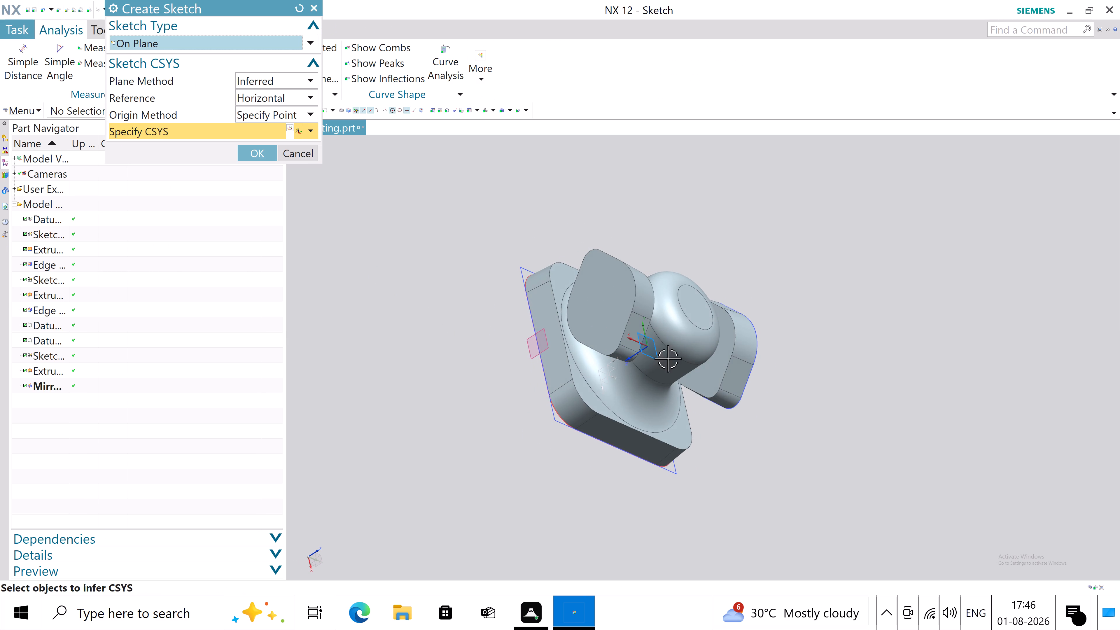
scroll(668, 358, "up", 2)
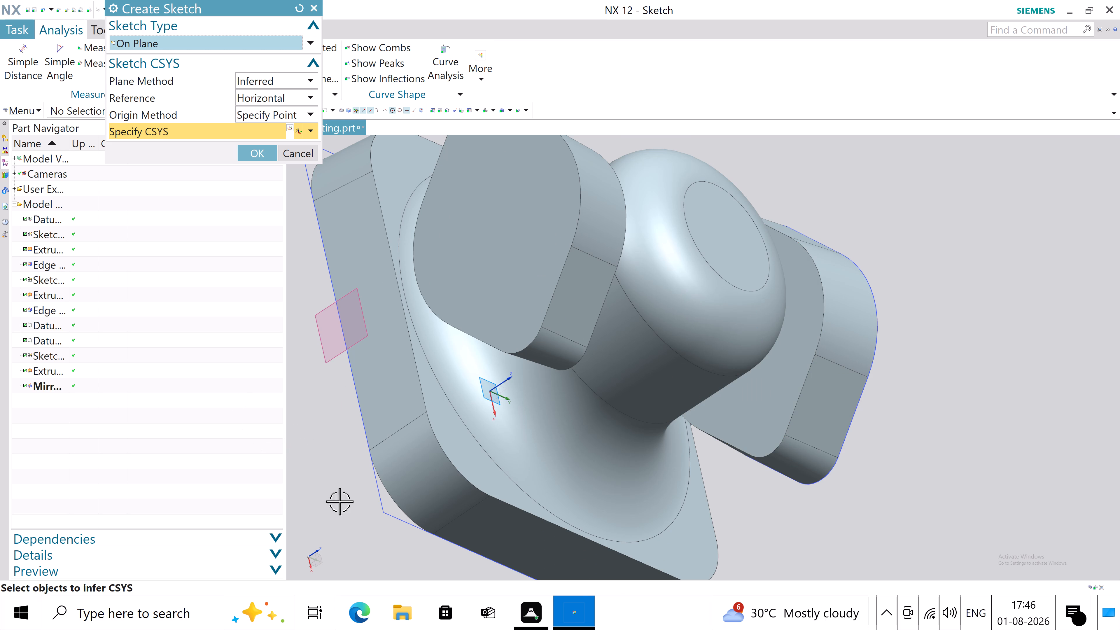
middle_click_drag(353, 512, 393, 629)
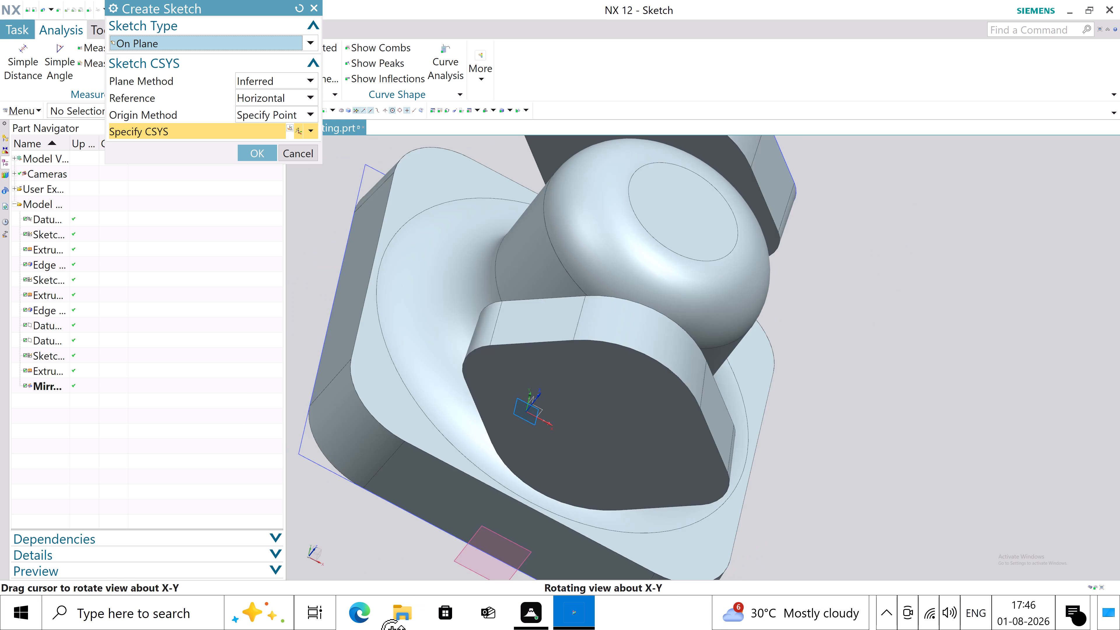
middle_click_drag(393, 629, 446, 629)
scroll(460, 298, "up", 4)
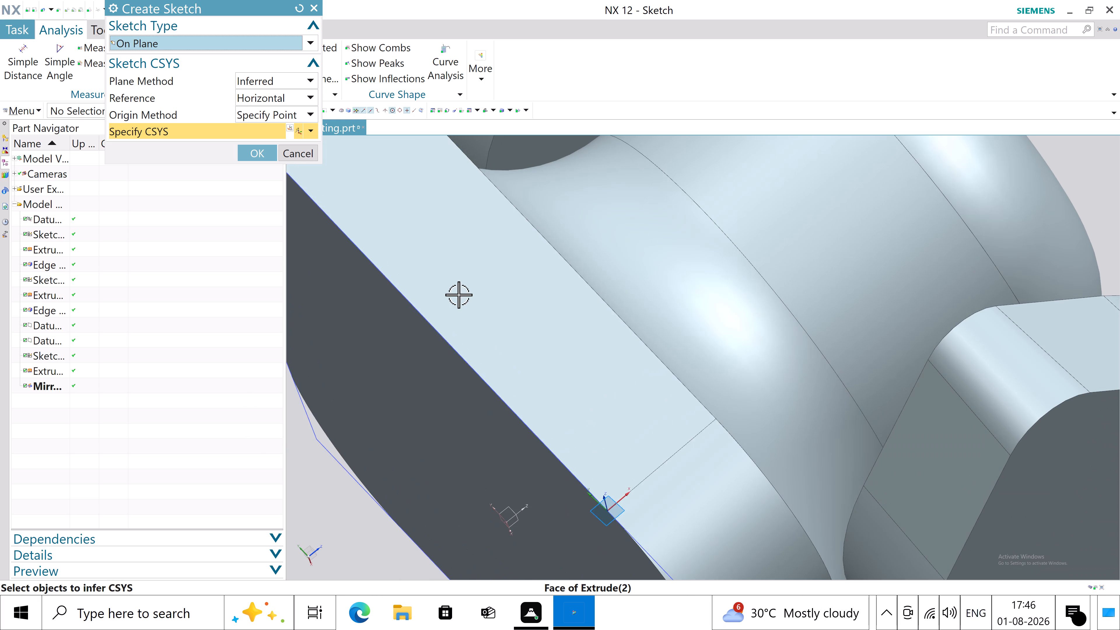
scroll(517, 320, "down", 8)
middle_click_drag(730, 241, 712, 189)
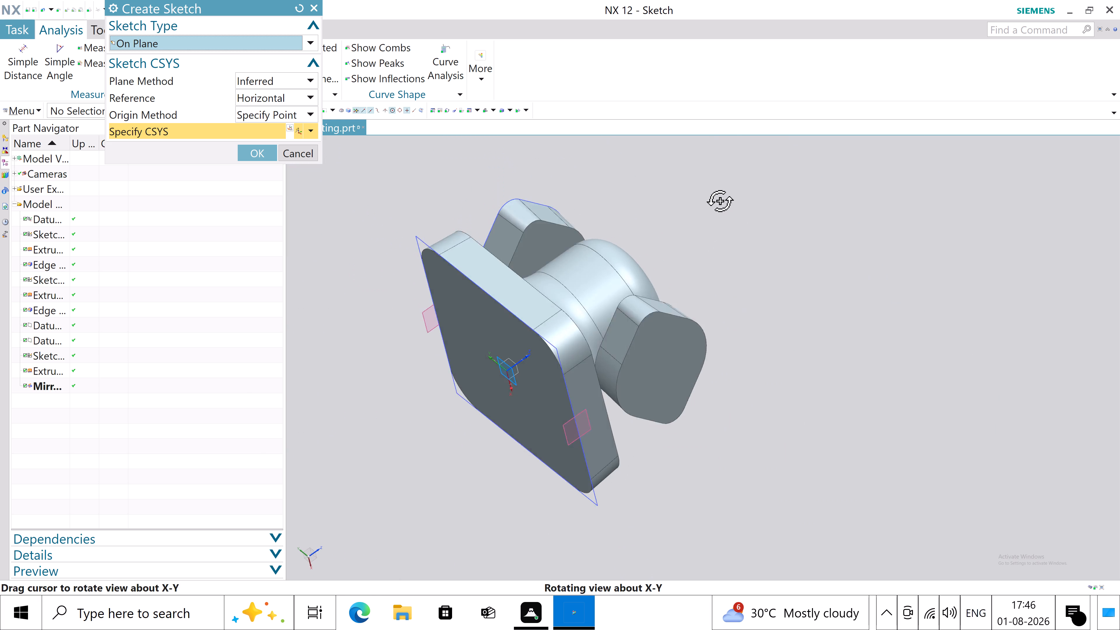
middle_click_drag(712, 189, 551, 96)
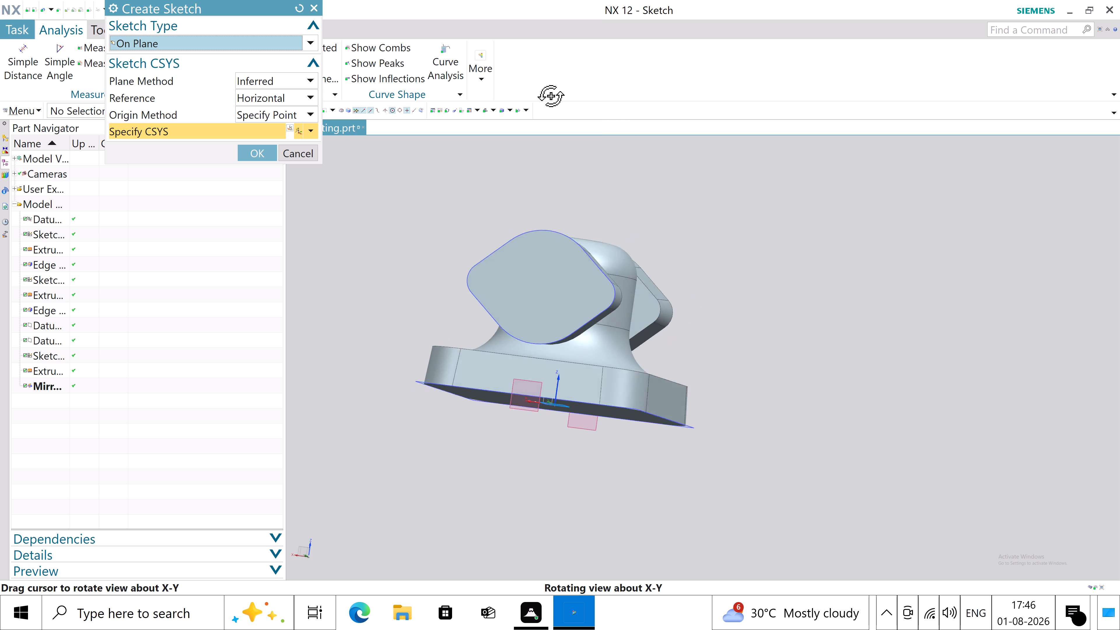
middle_click_drag(551, 96, 565, 103)
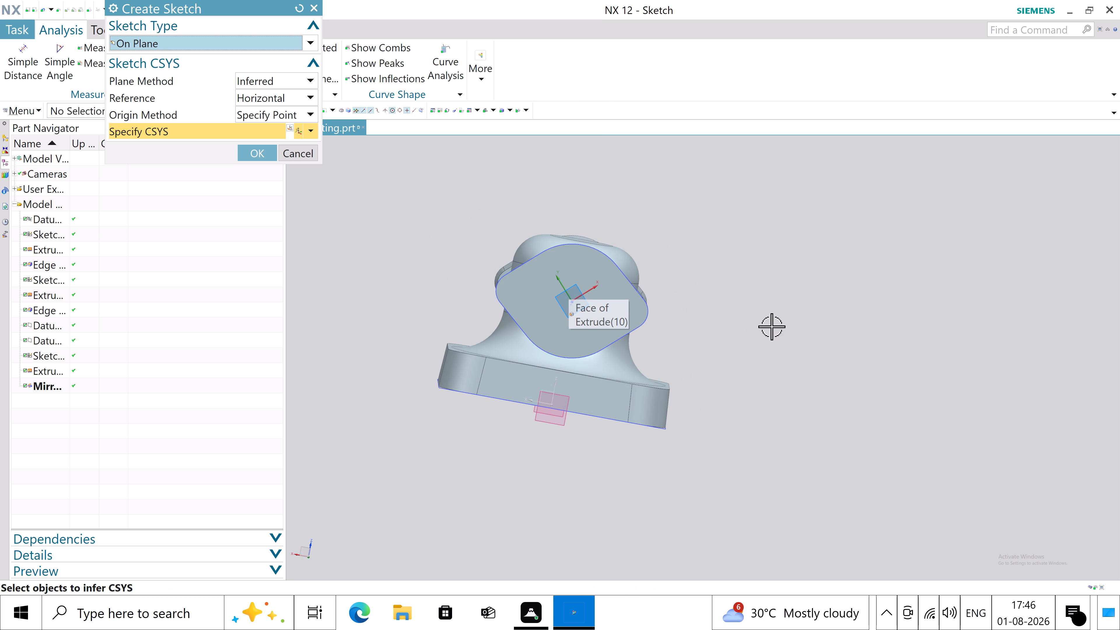
middle_click_drag(774, 327, 668, 337)
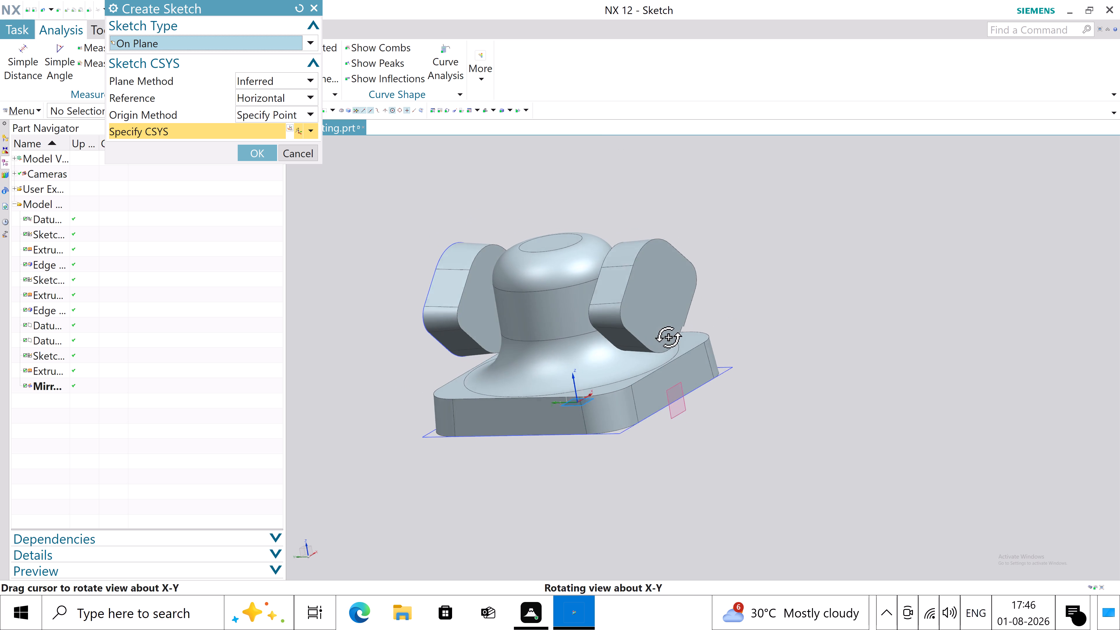
middle_click_drag(668, 337, 721, 330)
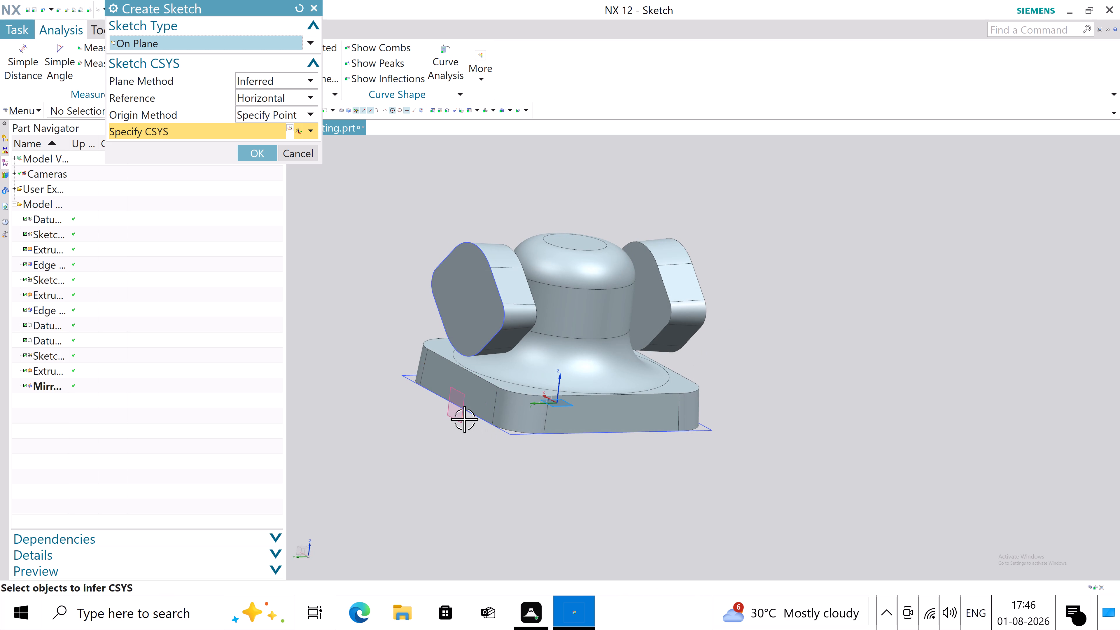
left_click(465, 419)
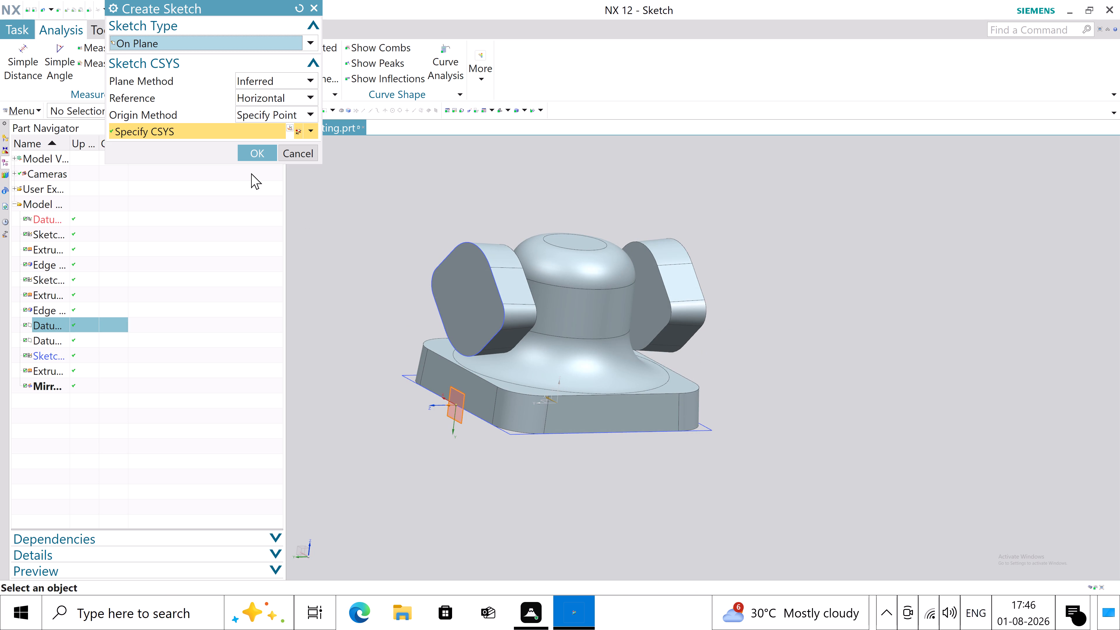
left_click(252, 151)
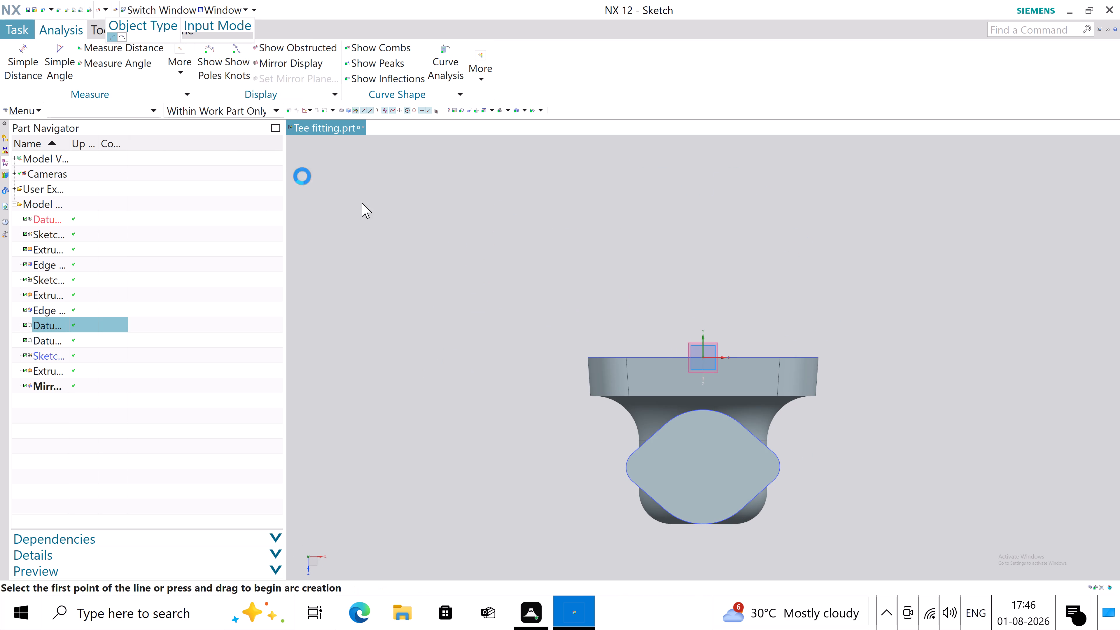
scroll(838, 524, "up", 3)
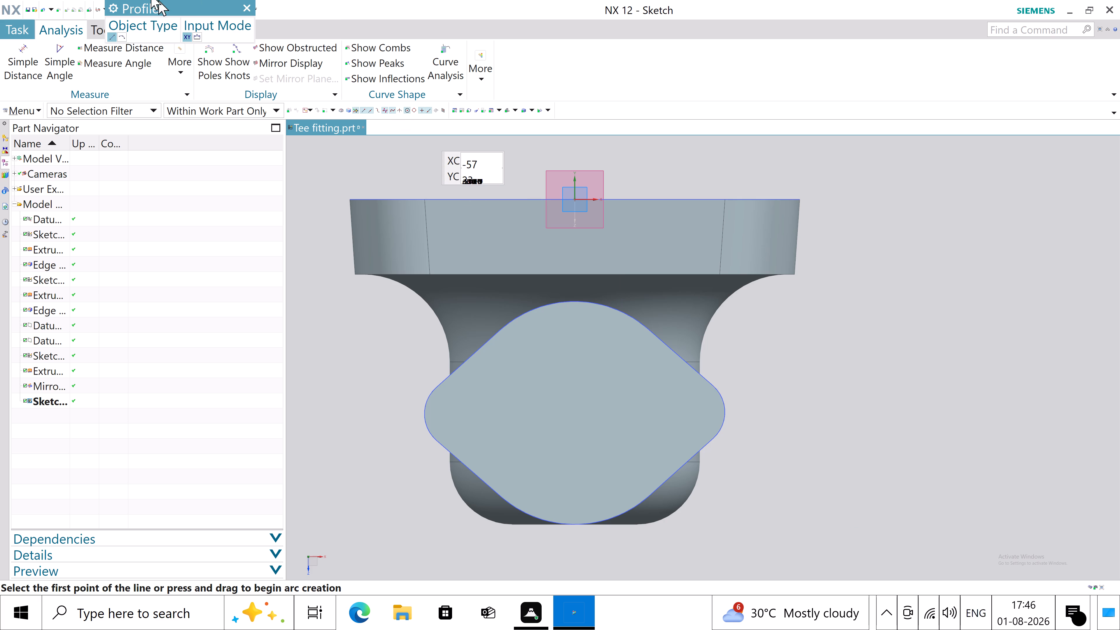
left_click(248, 7)
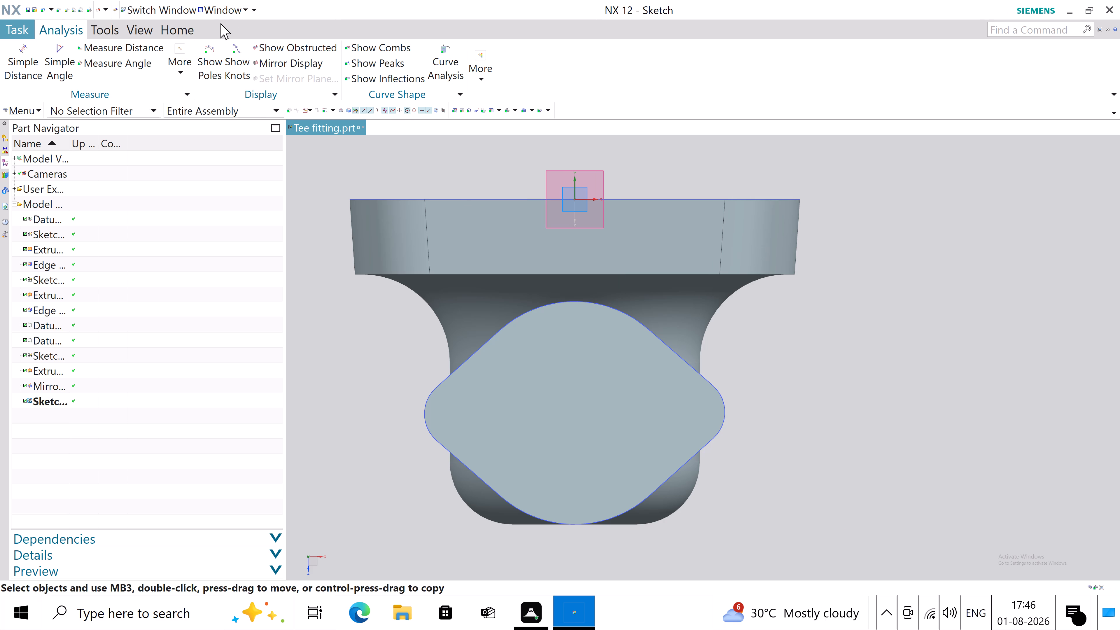
Draw a 60 mm diameter circle at the centre of the side flange's outer face.
left_click(186, 25)
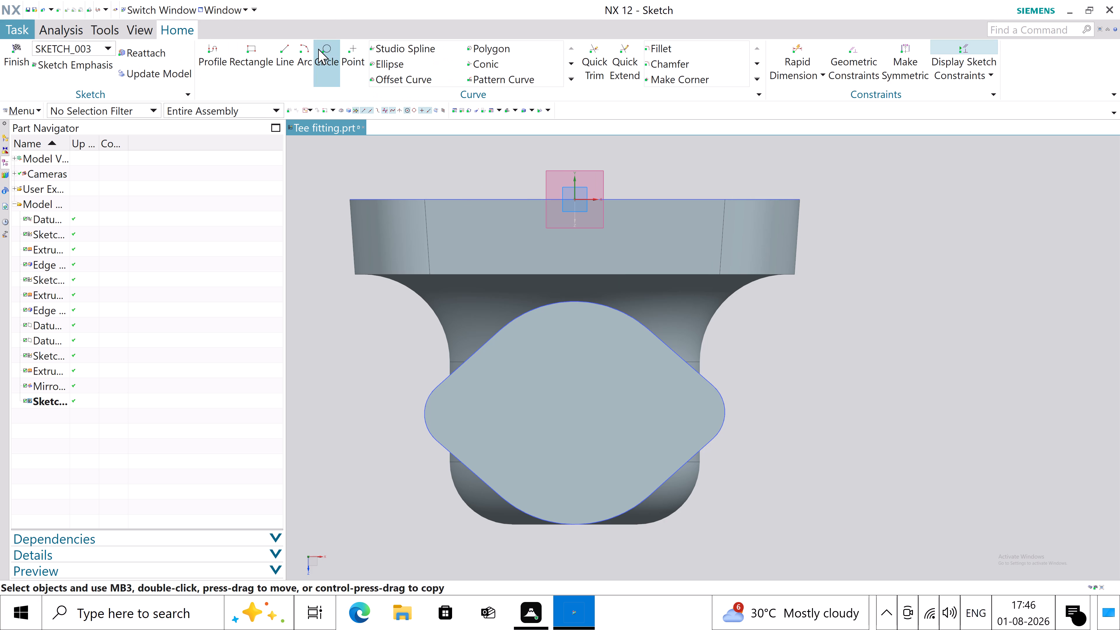
left_click(318, 49)
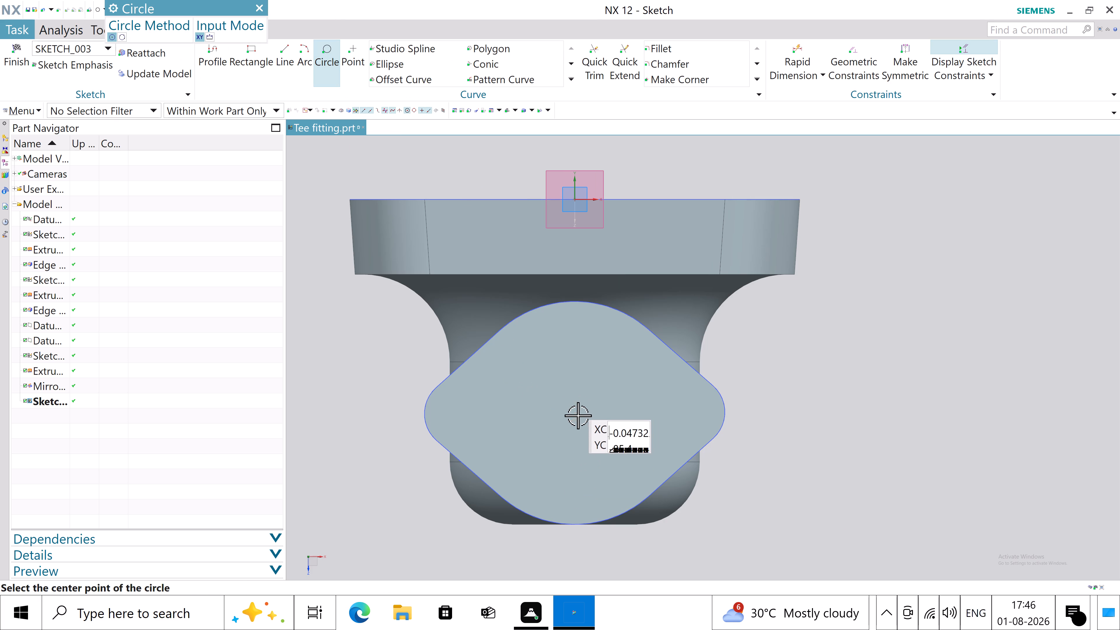
left_click(578, 418)
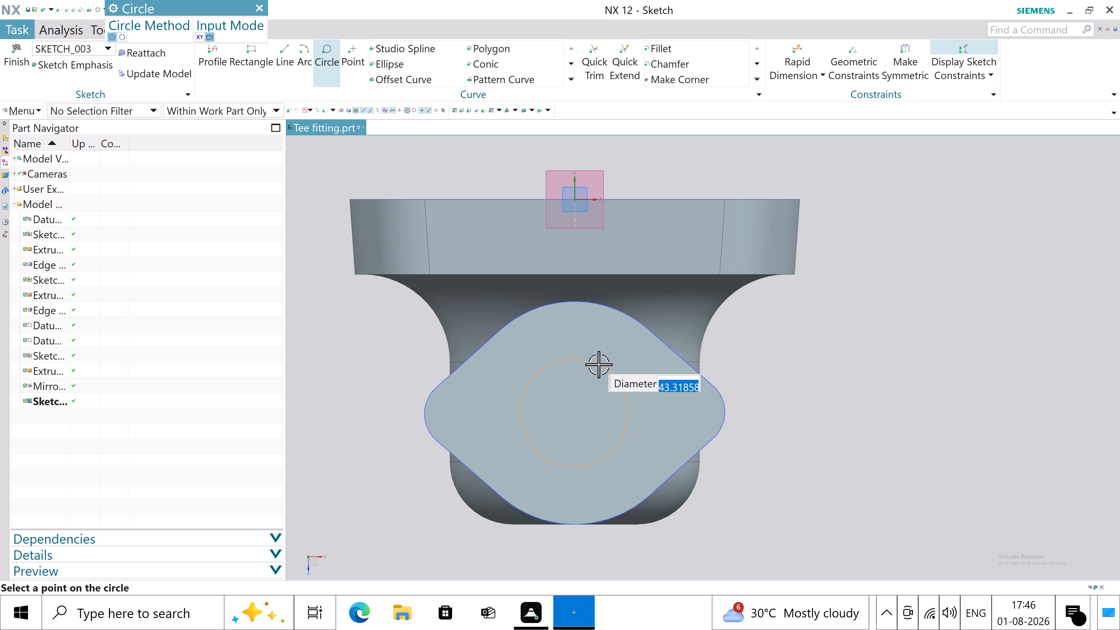
type("60")
key("Return")
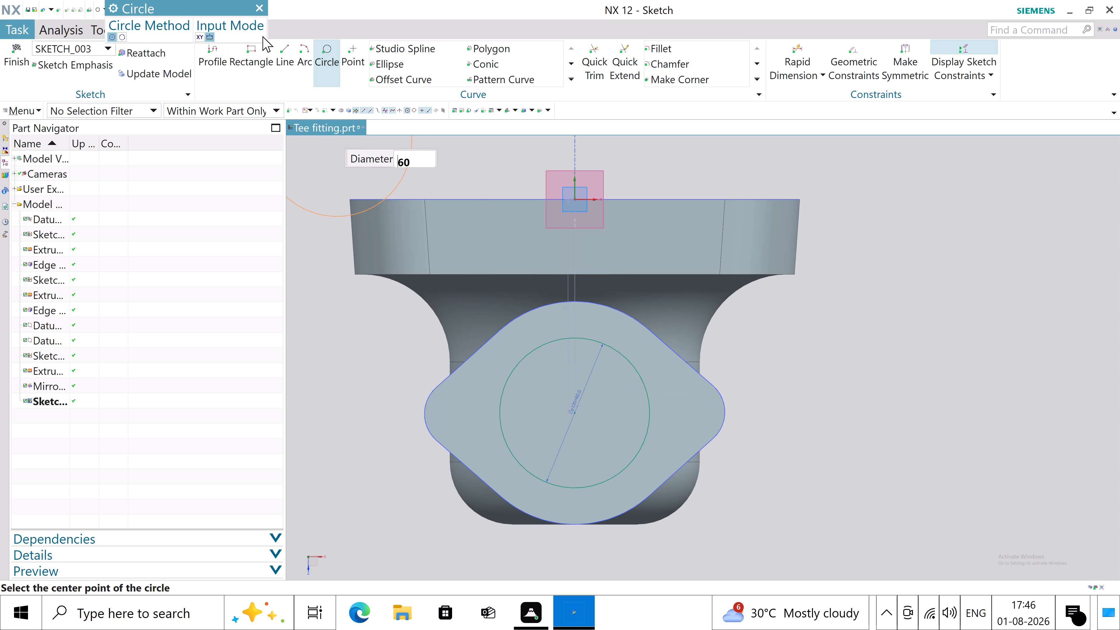
left_click(262, 13)
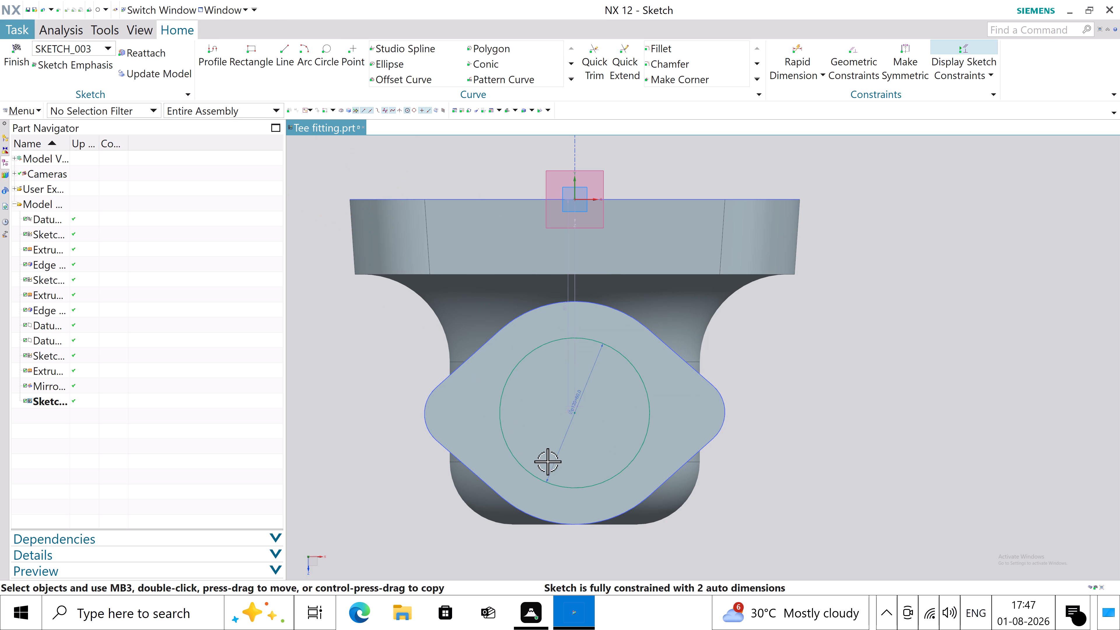
Constrain the 60 mm circle concentric with the large arc of the side flange profile and finish the sketch.
left_click(586, 485)
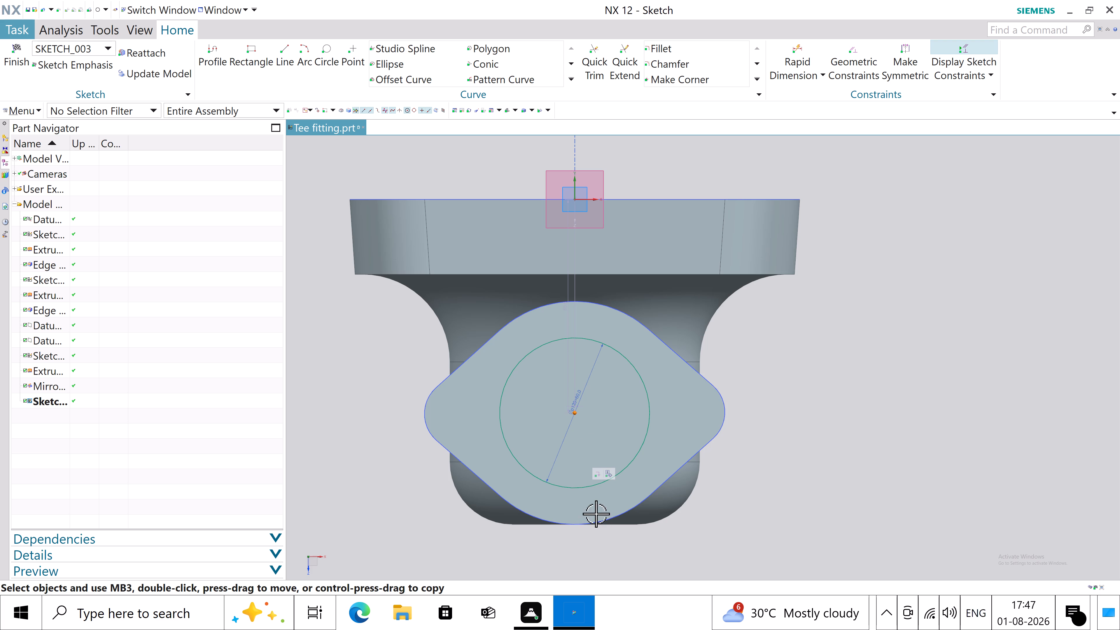
left_click(871, 63)
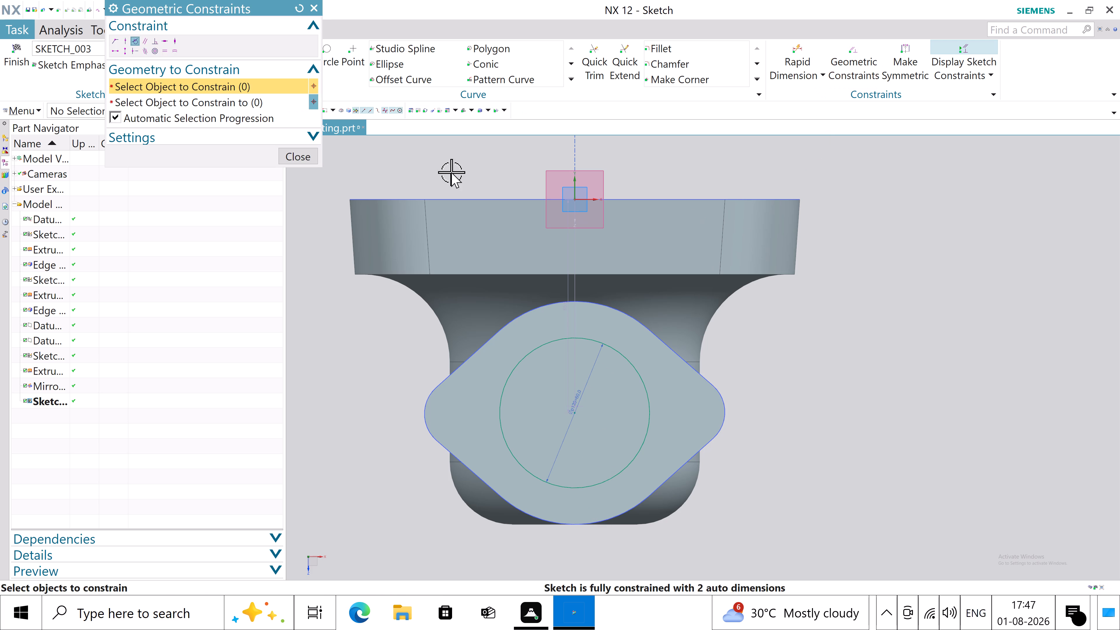
left_click(152, 50)
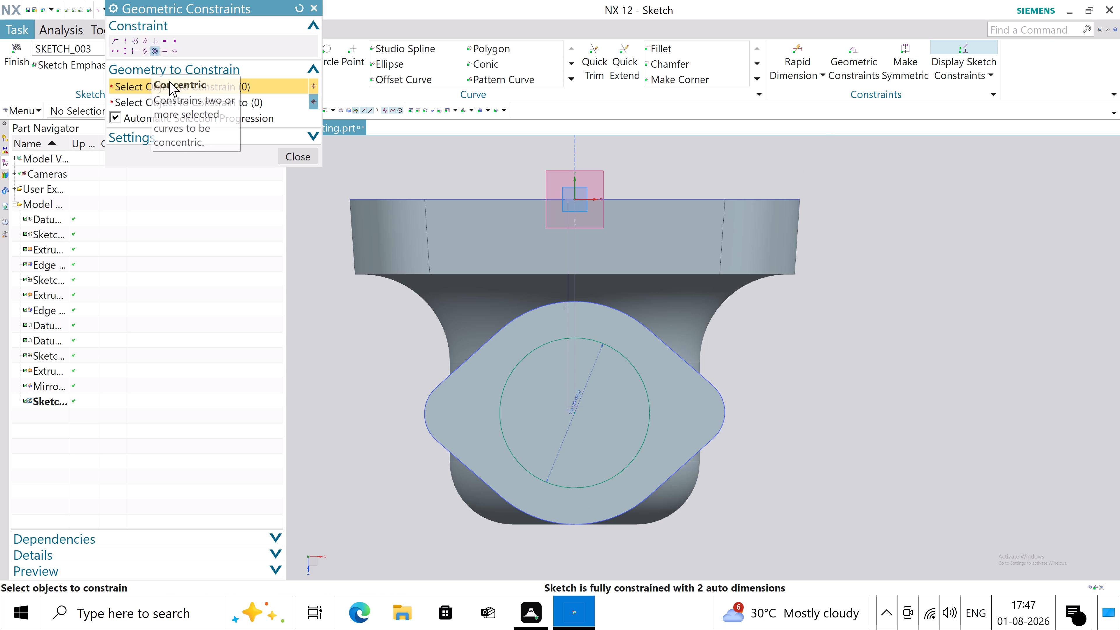
left_click(561, 300)
left_click(563, 340)
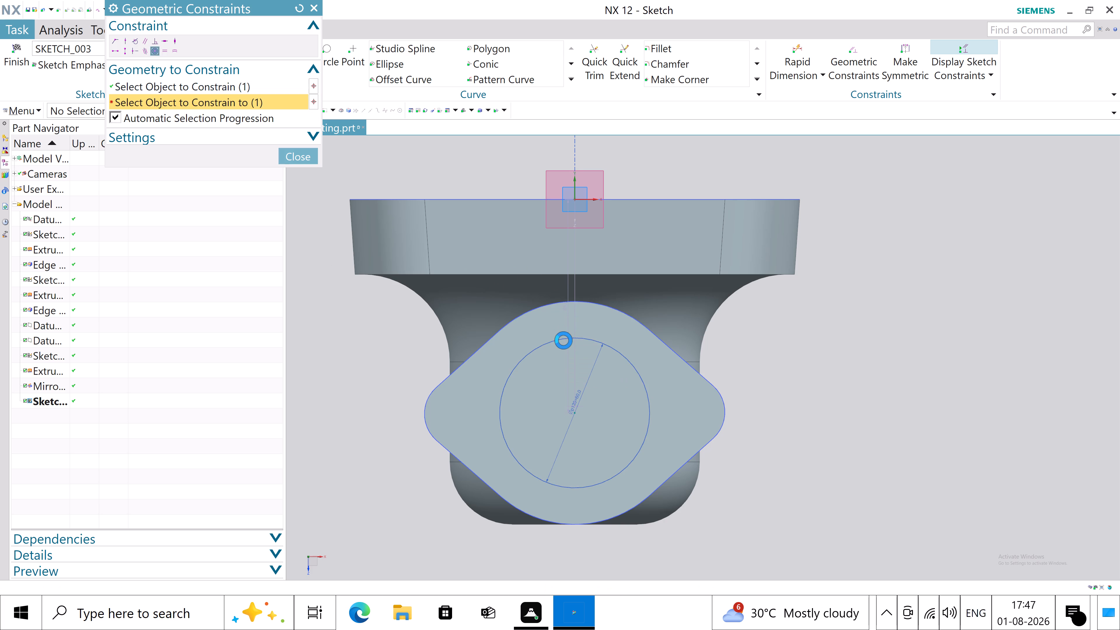
left_click(293, 159)
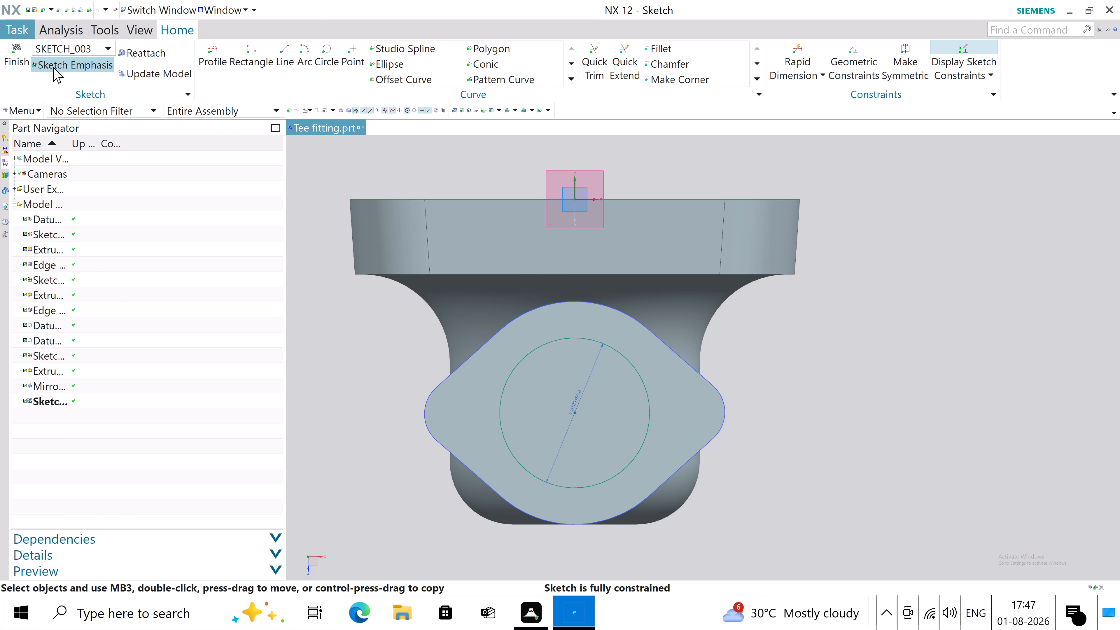
left_click(19, 71)
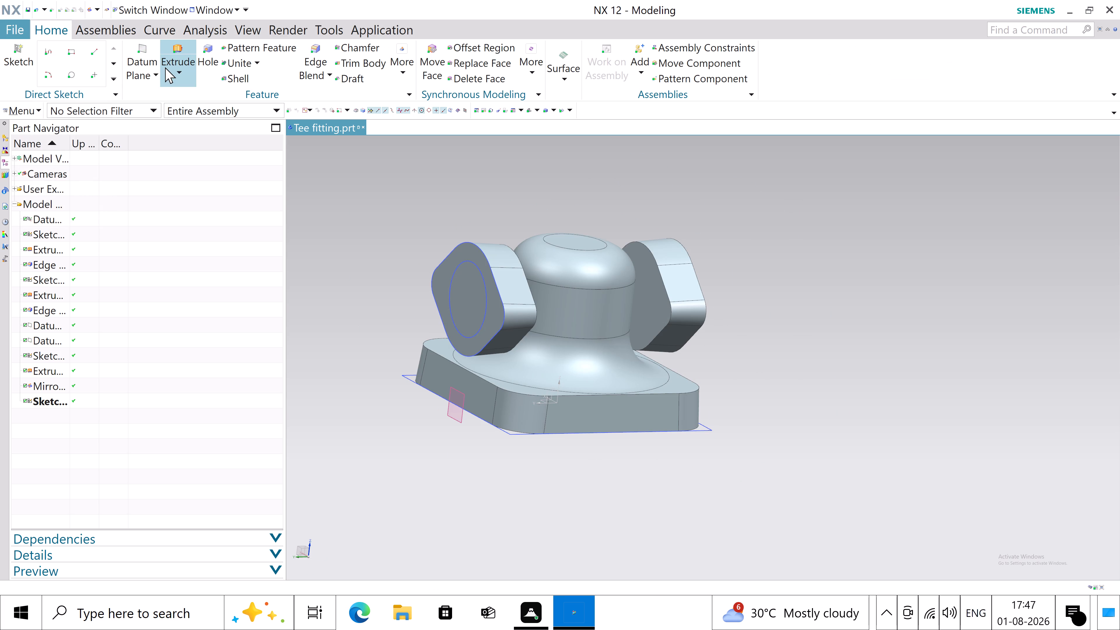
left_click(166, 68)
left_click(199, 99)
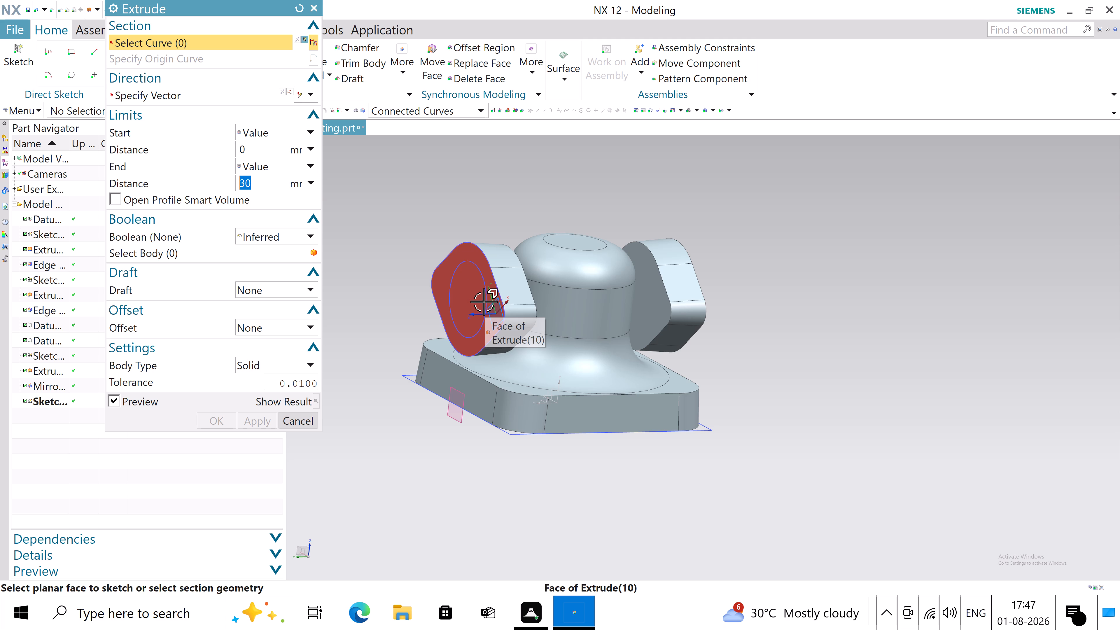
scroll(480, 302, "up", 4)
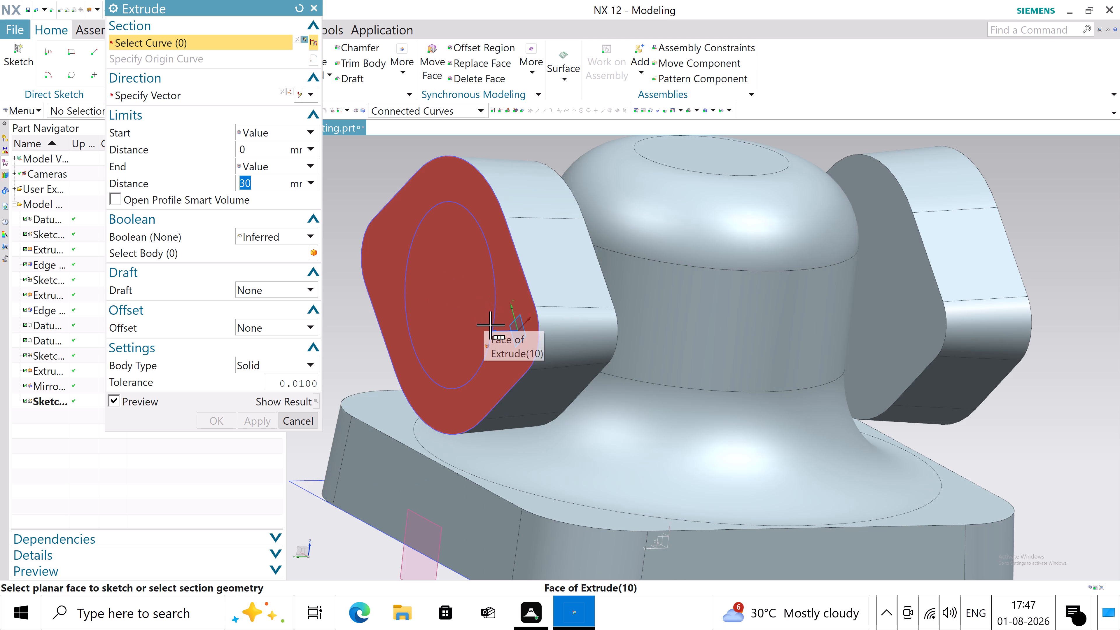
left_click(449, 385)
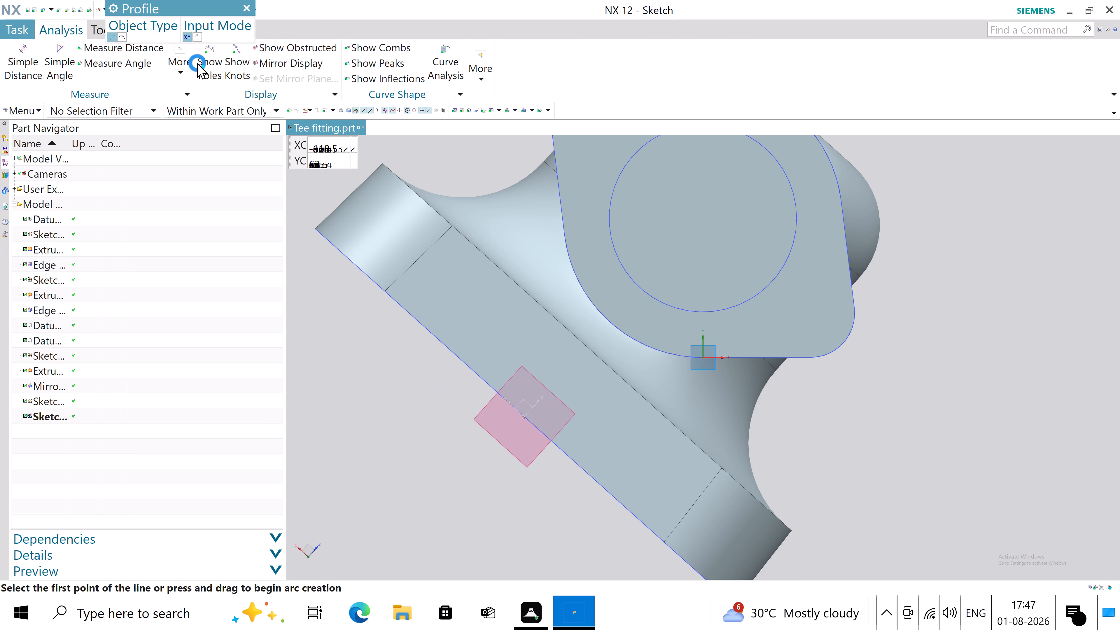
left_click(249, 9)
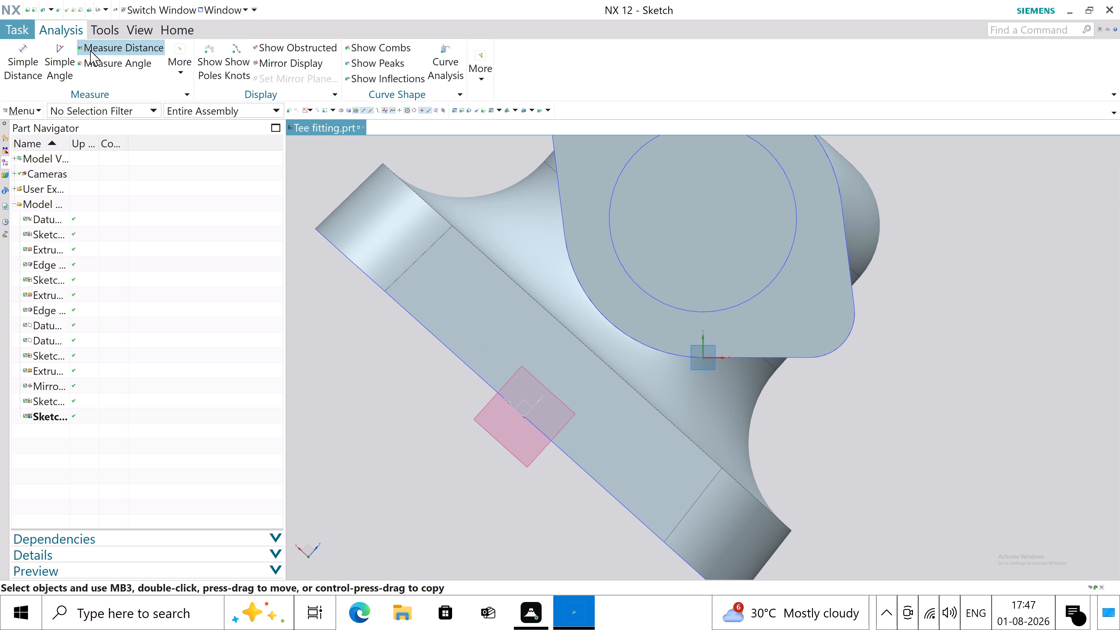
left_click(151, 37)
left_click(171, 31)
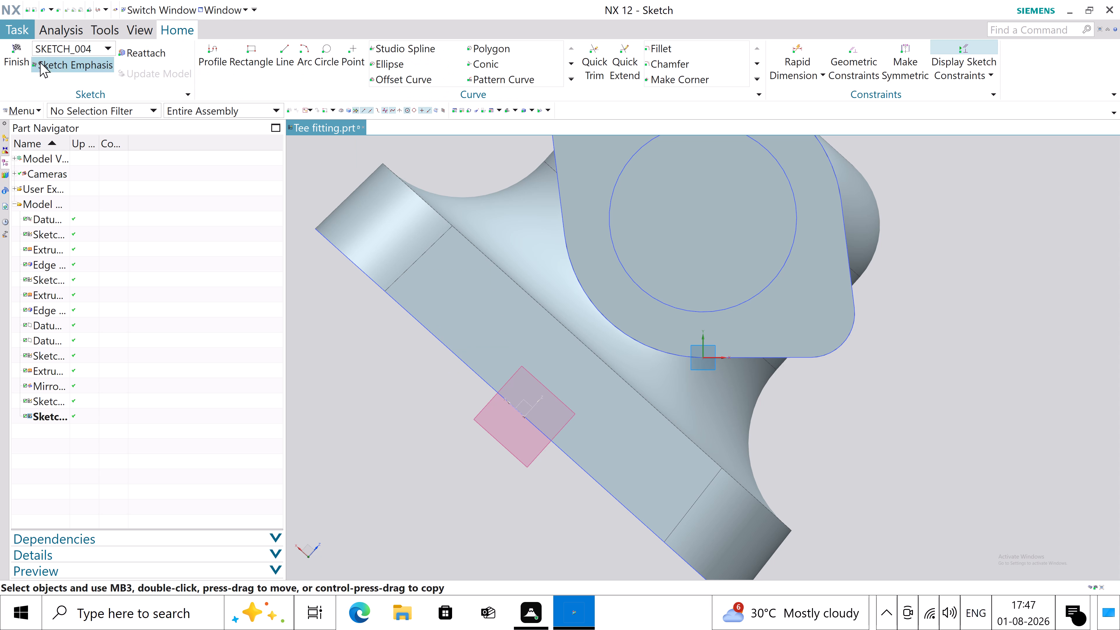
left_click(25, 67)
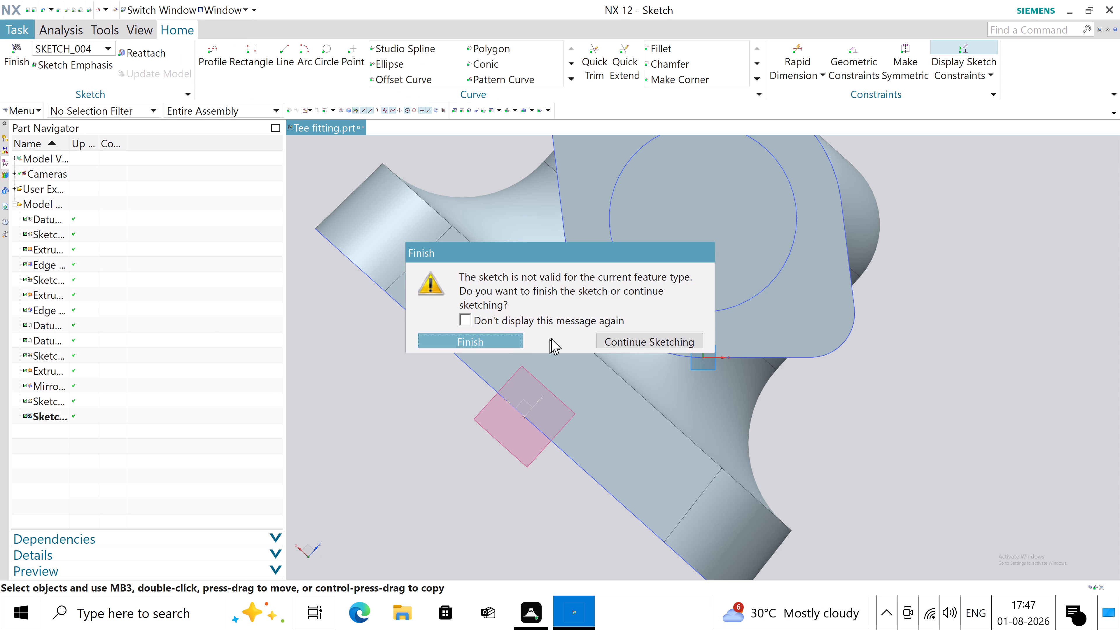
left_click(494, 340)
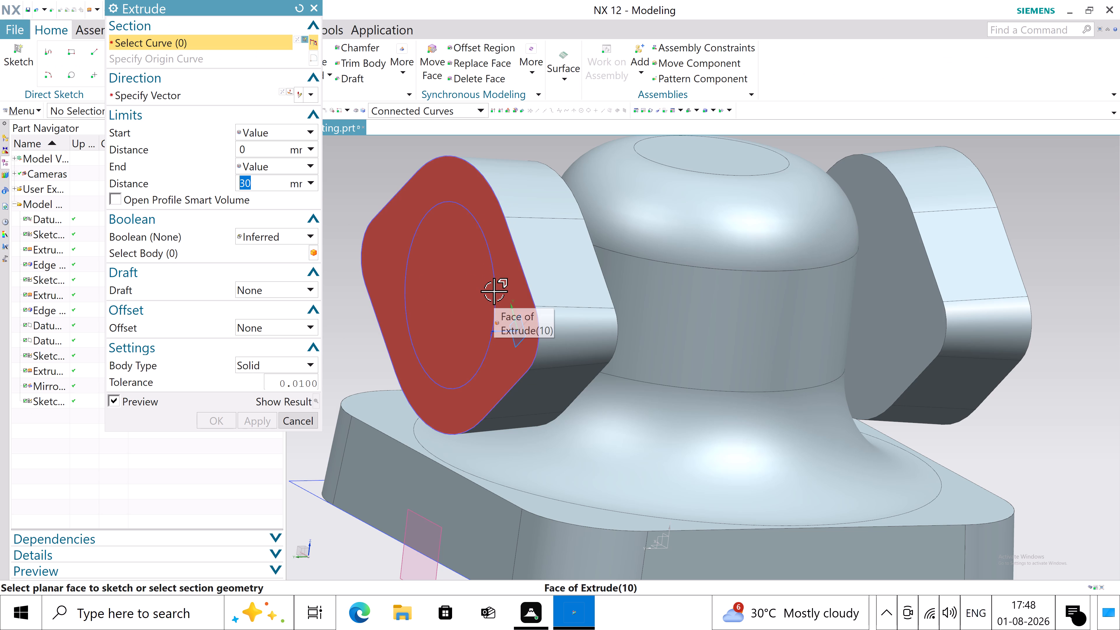
Extrude the 60 mm circle 10 mm inward from the side flange's outer face, subtracting it from the flange body.
scroll(472, 286, "up", 4)
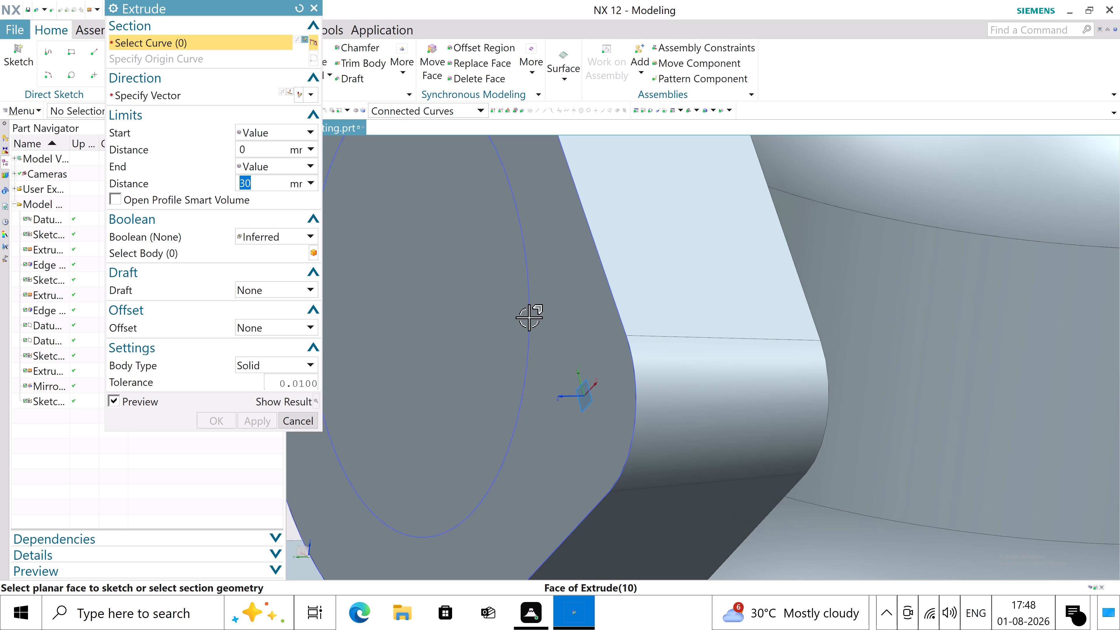
left_click(529, 317)
scroll(529, 317, "down", 2)
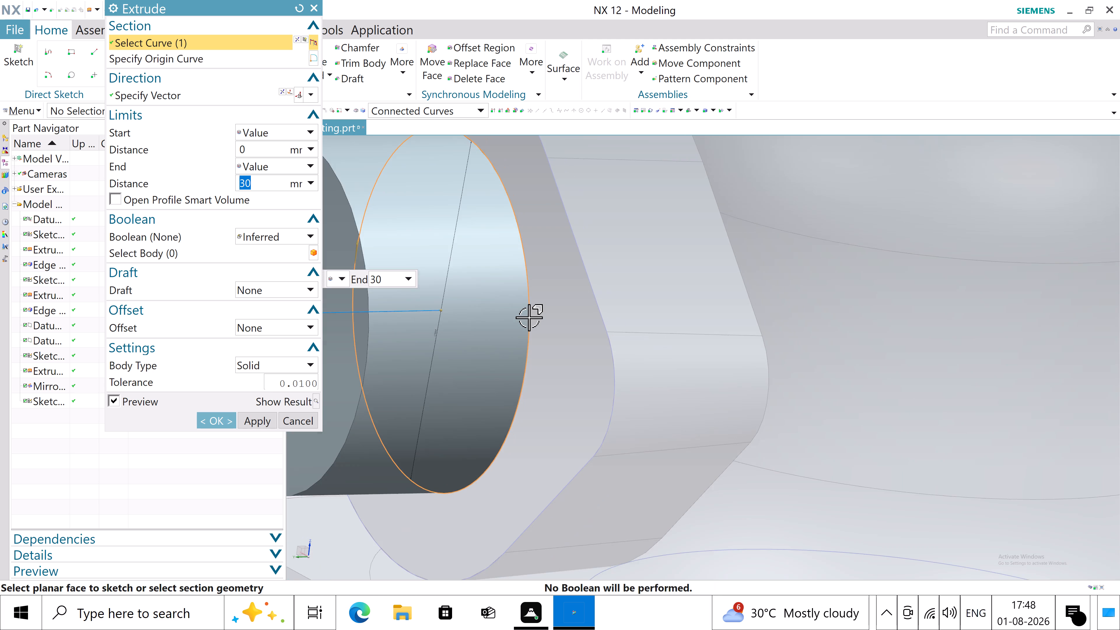
scroll(529, 317, "down", 5)
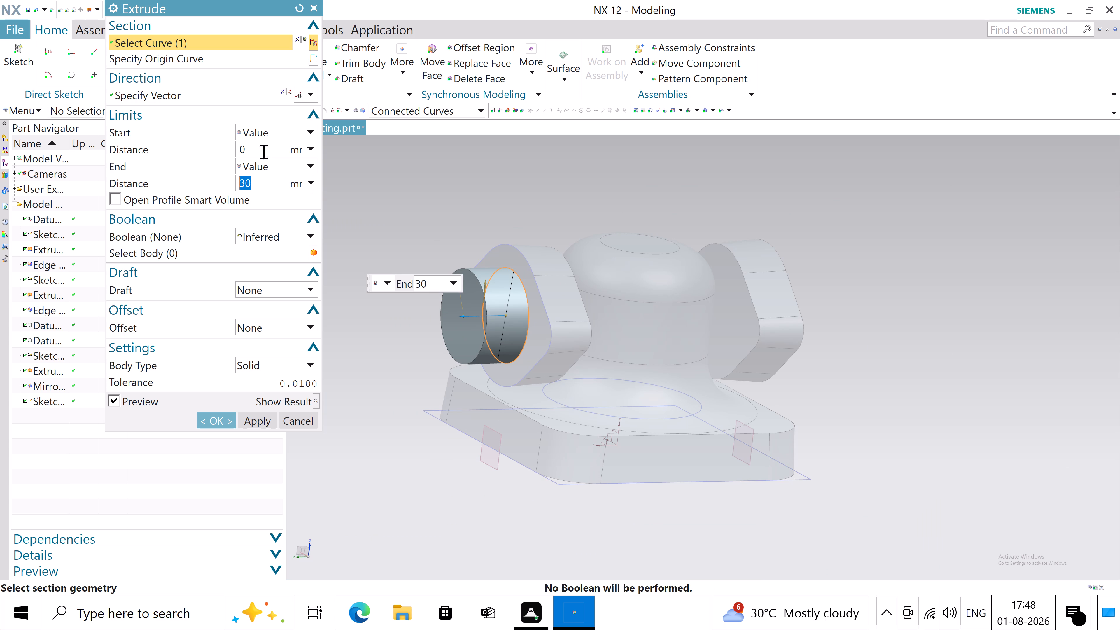
left_click(283, 91)
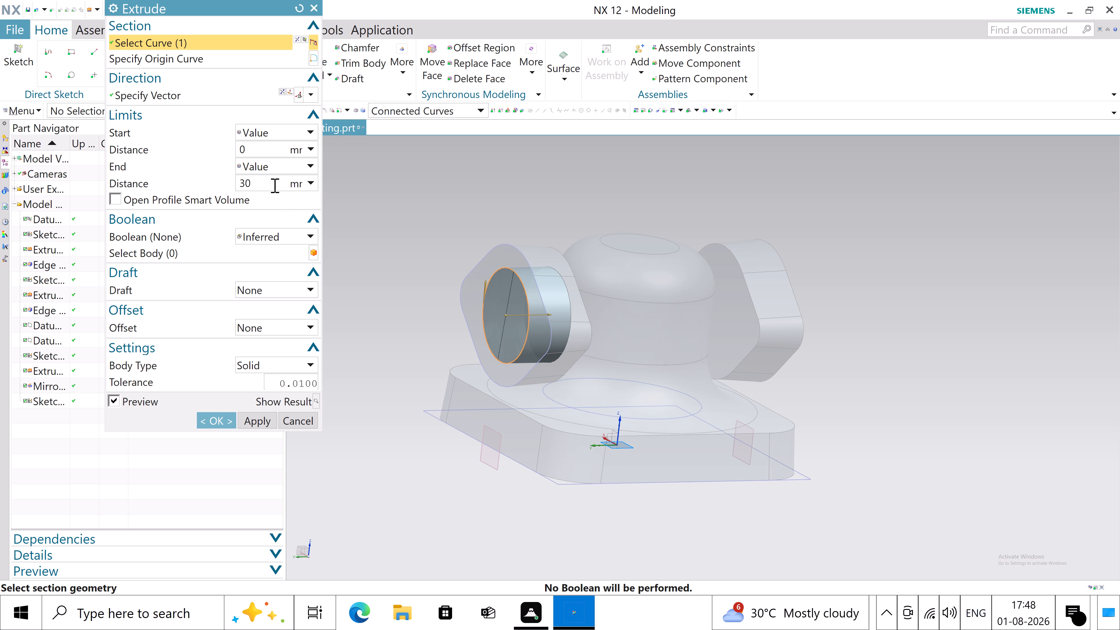
left_click_drag(273, 185, 224, 186)
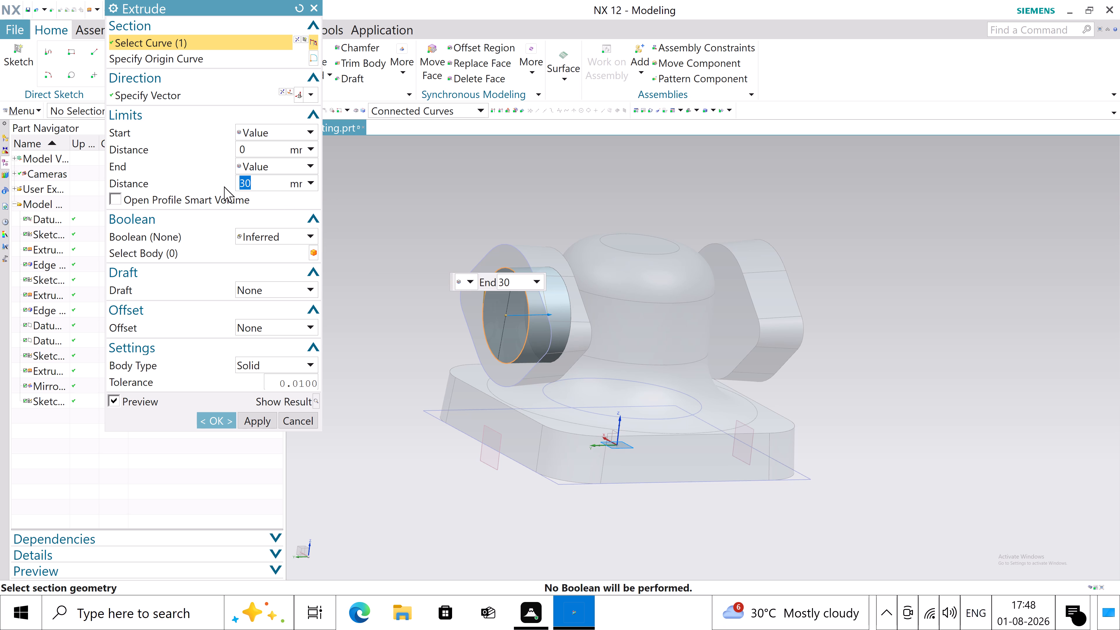
type("10")
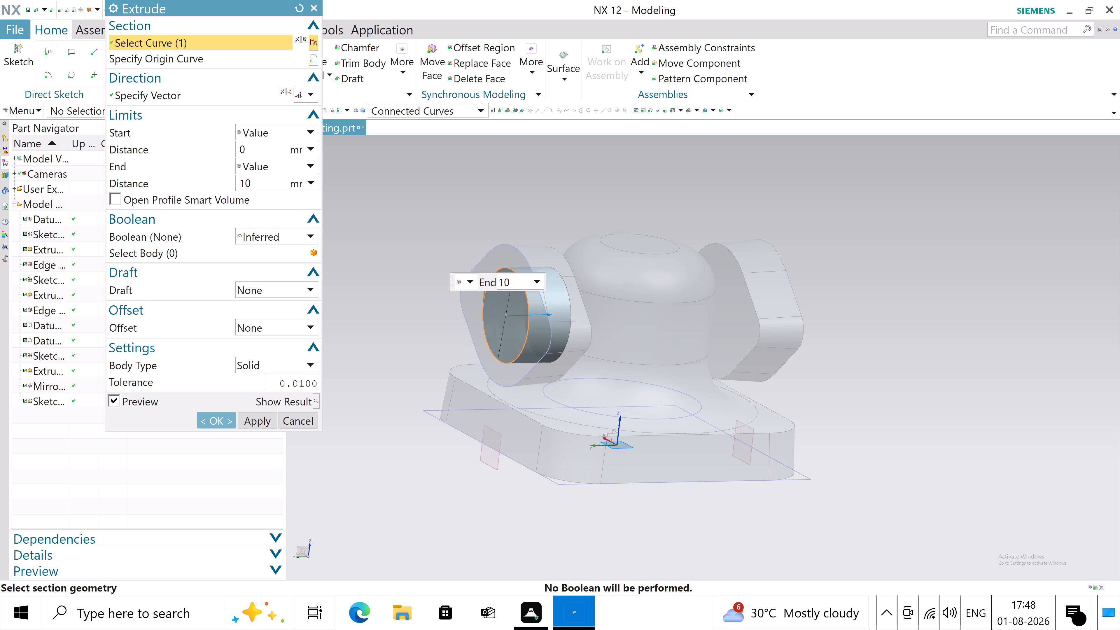
key("Return")
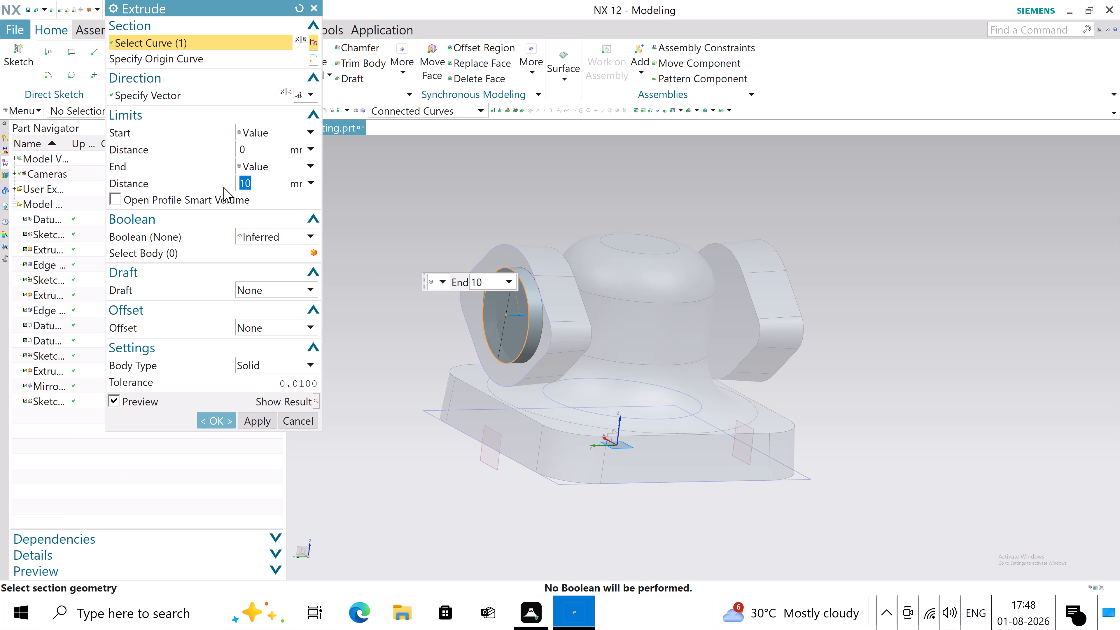
left_click(260, 230)
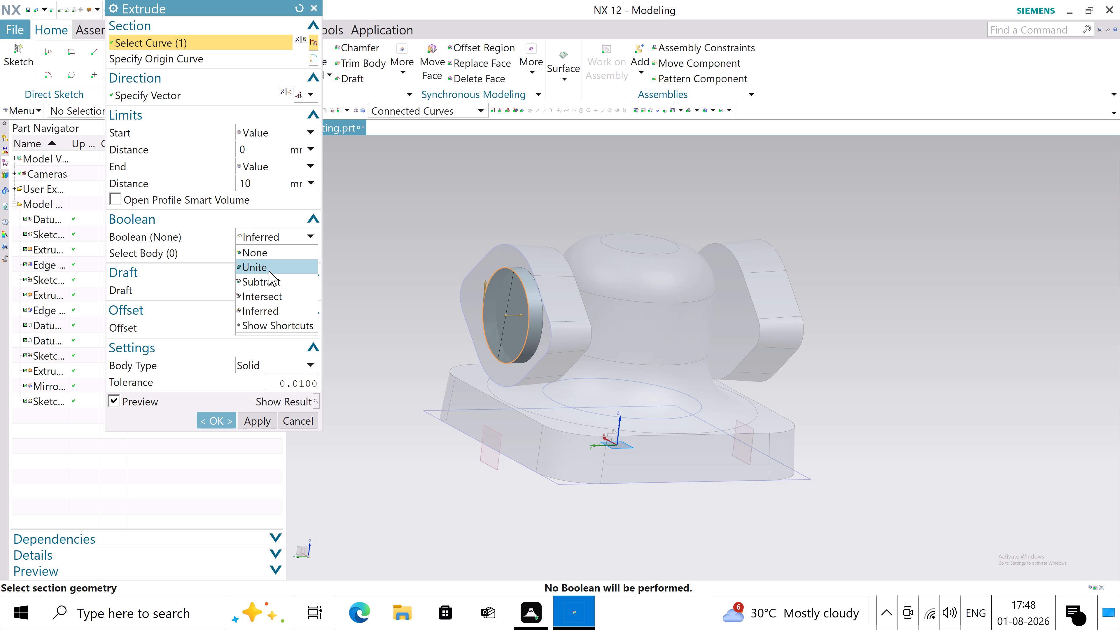
left_click(273, 279)
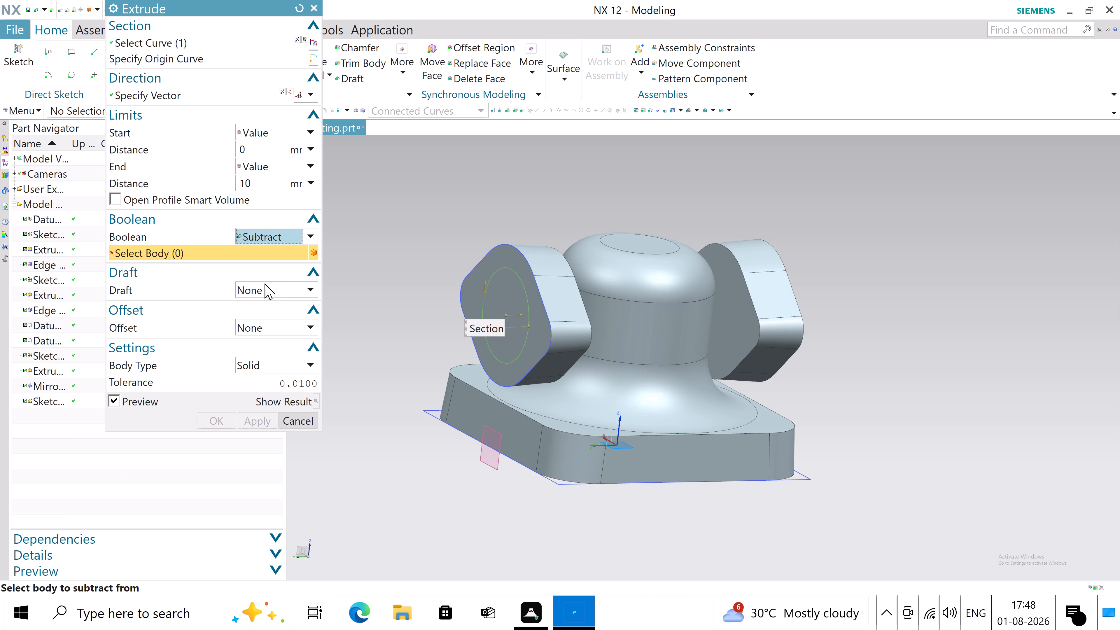
left_click(564, 328)
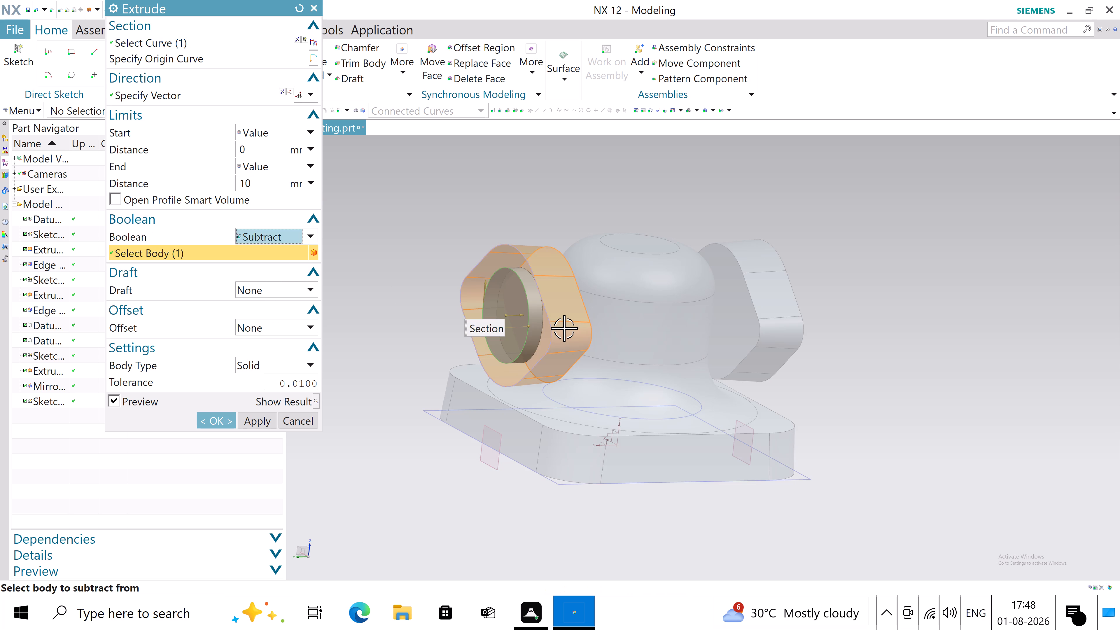
left_click(225, 425)
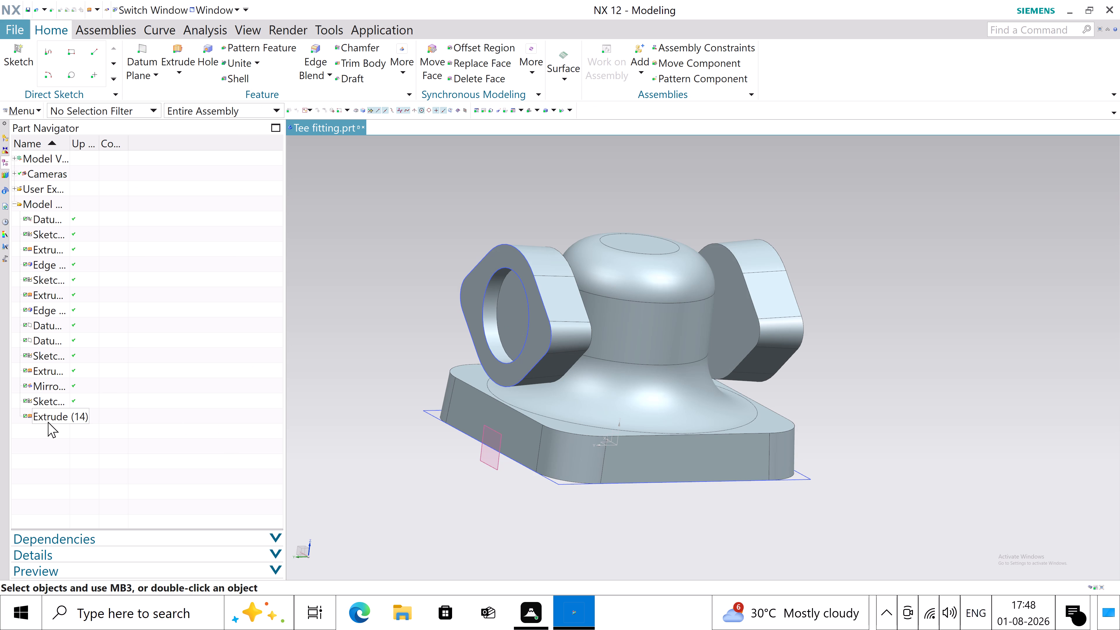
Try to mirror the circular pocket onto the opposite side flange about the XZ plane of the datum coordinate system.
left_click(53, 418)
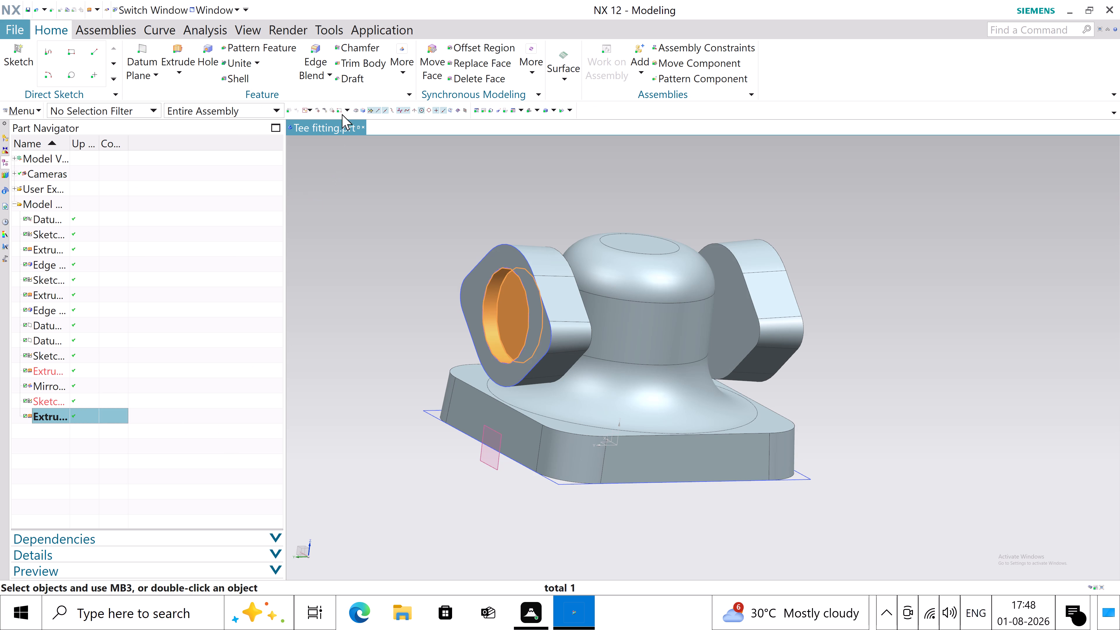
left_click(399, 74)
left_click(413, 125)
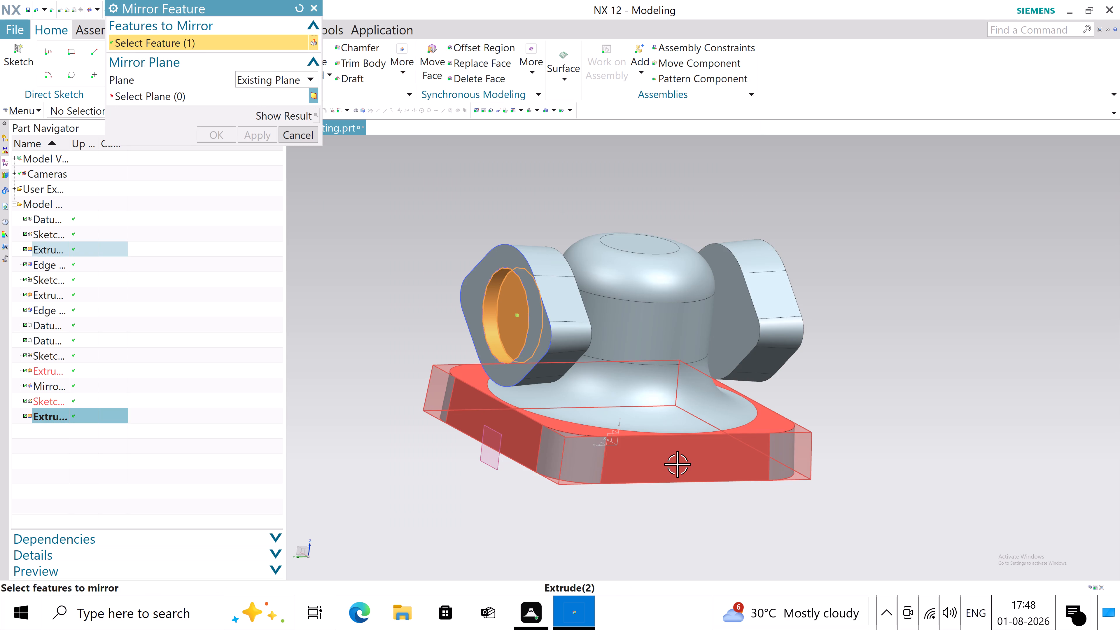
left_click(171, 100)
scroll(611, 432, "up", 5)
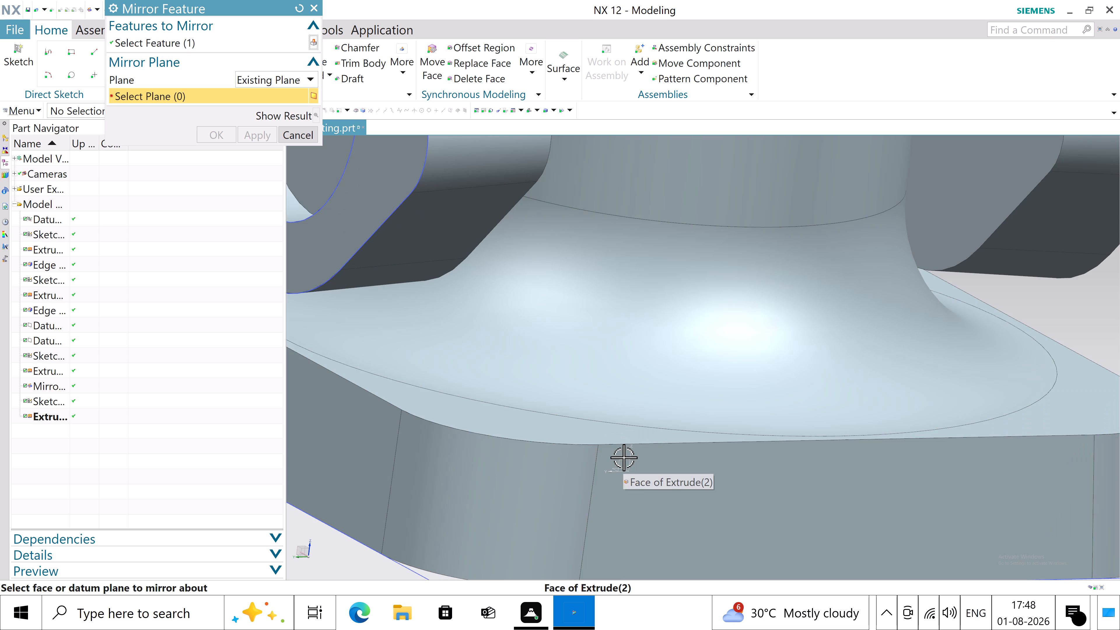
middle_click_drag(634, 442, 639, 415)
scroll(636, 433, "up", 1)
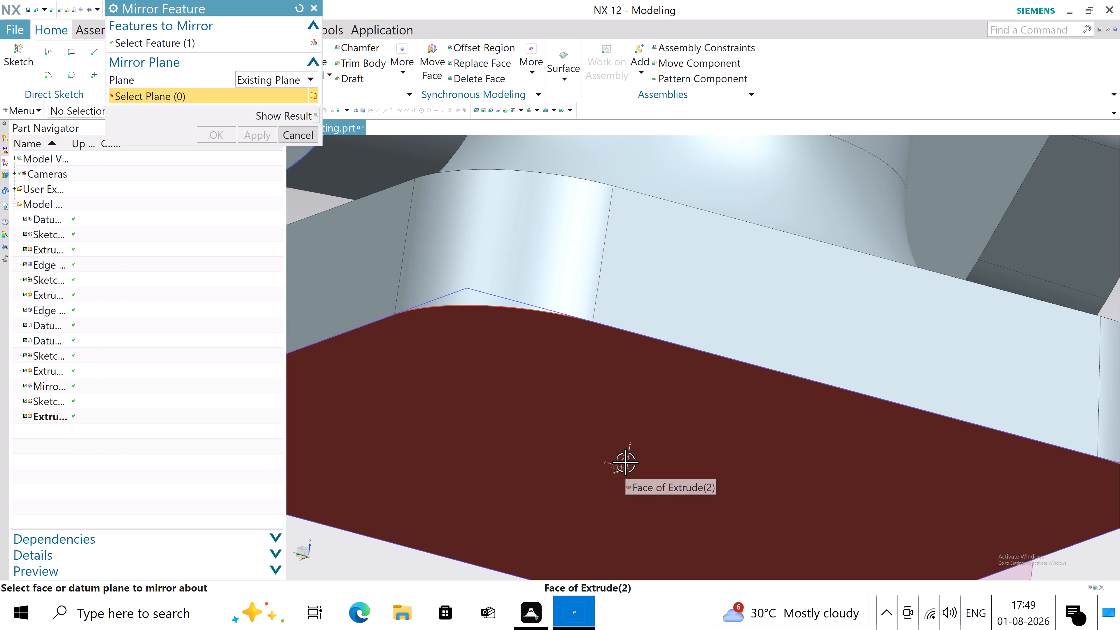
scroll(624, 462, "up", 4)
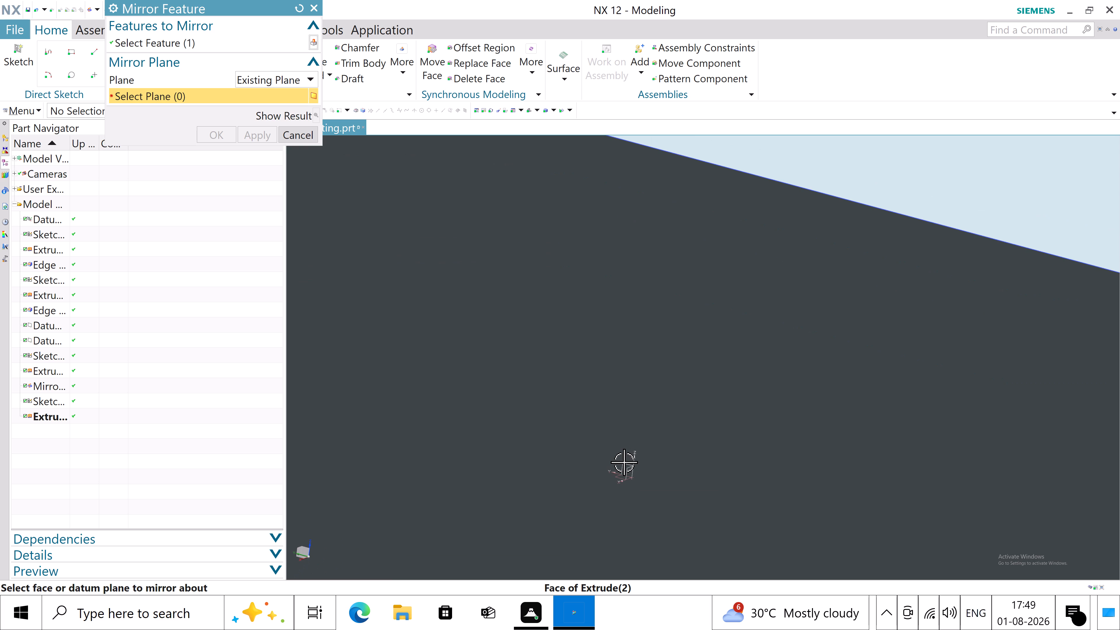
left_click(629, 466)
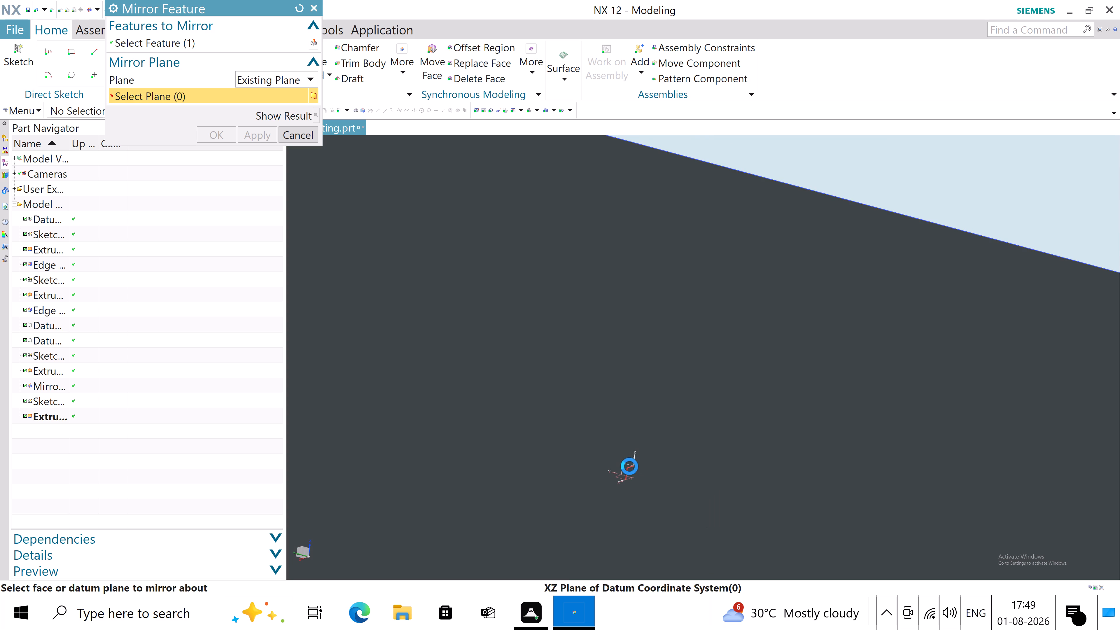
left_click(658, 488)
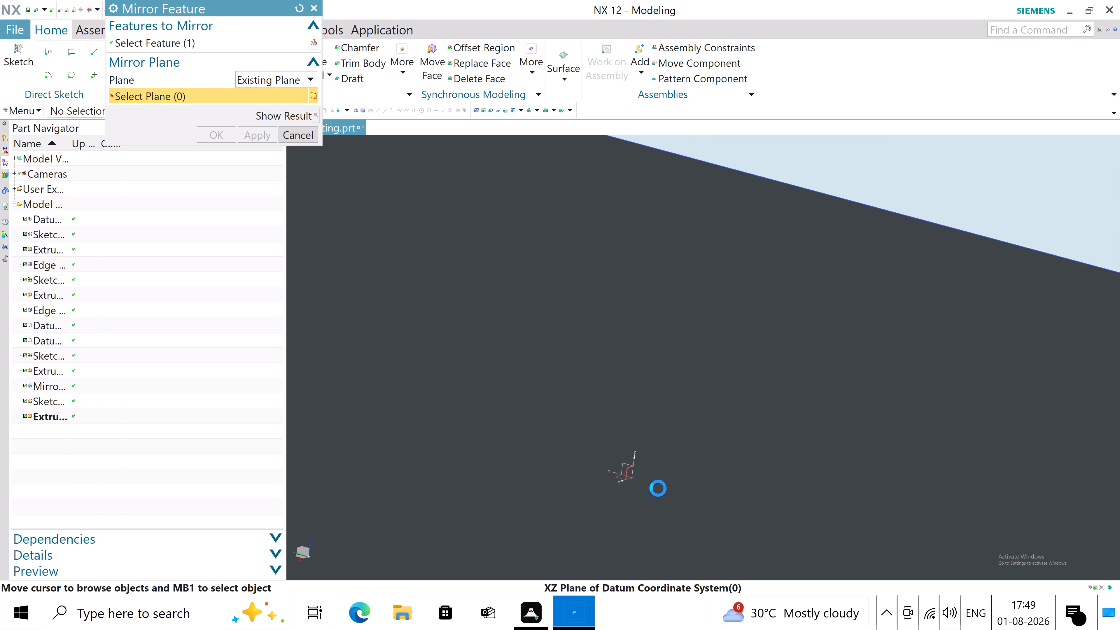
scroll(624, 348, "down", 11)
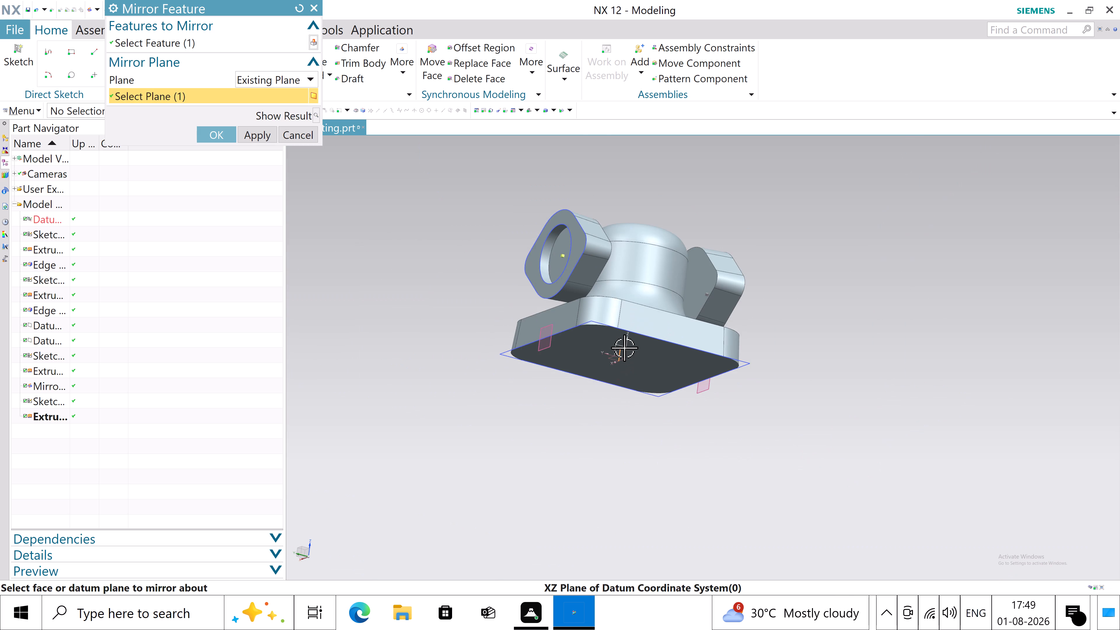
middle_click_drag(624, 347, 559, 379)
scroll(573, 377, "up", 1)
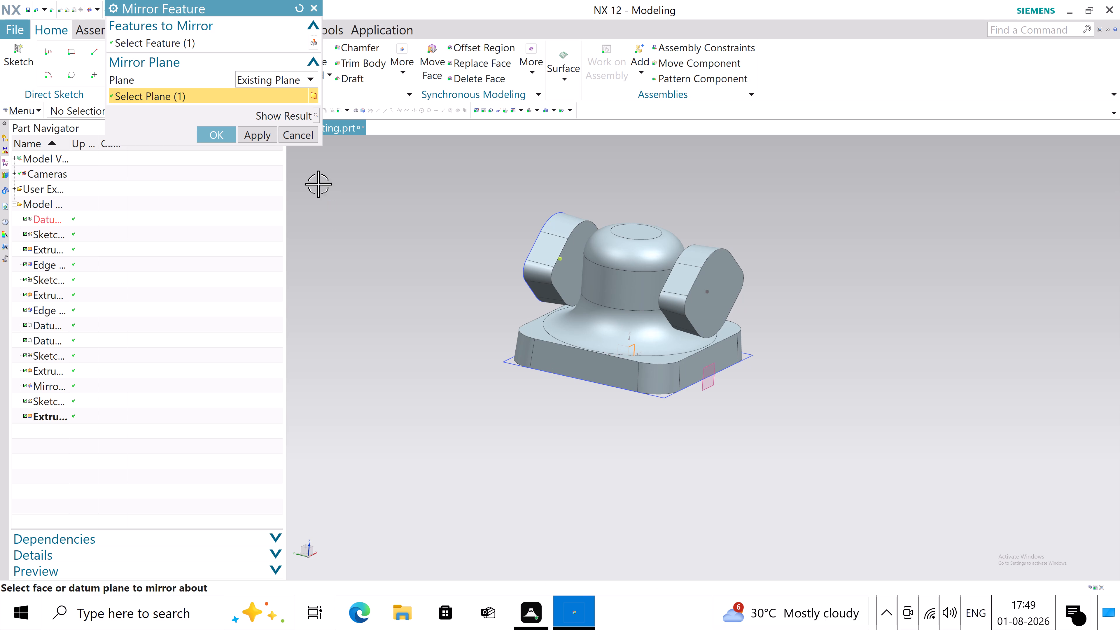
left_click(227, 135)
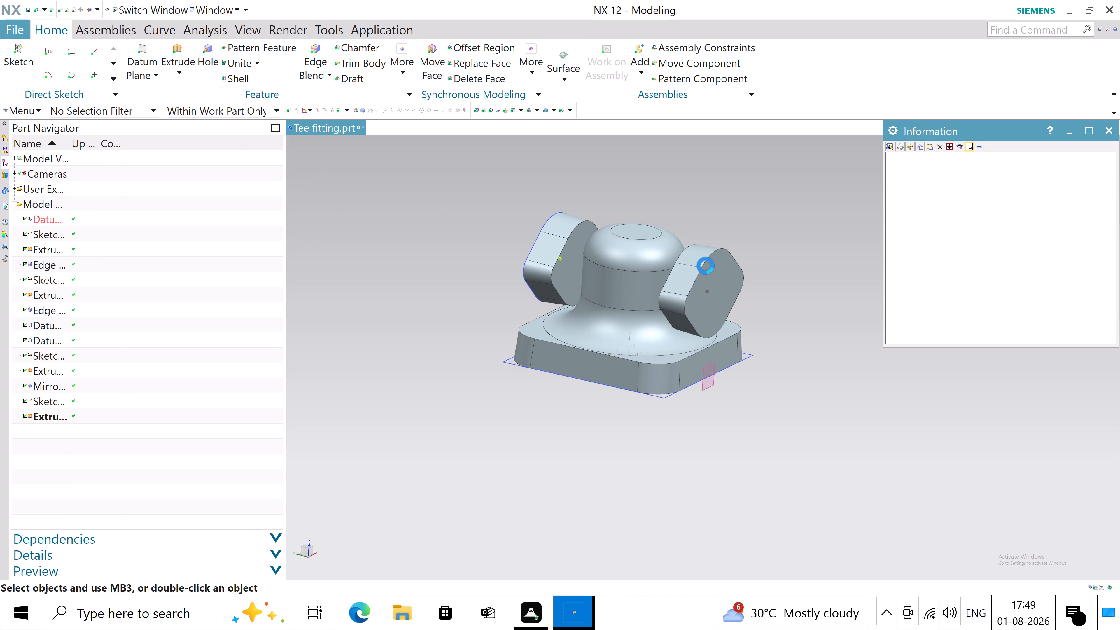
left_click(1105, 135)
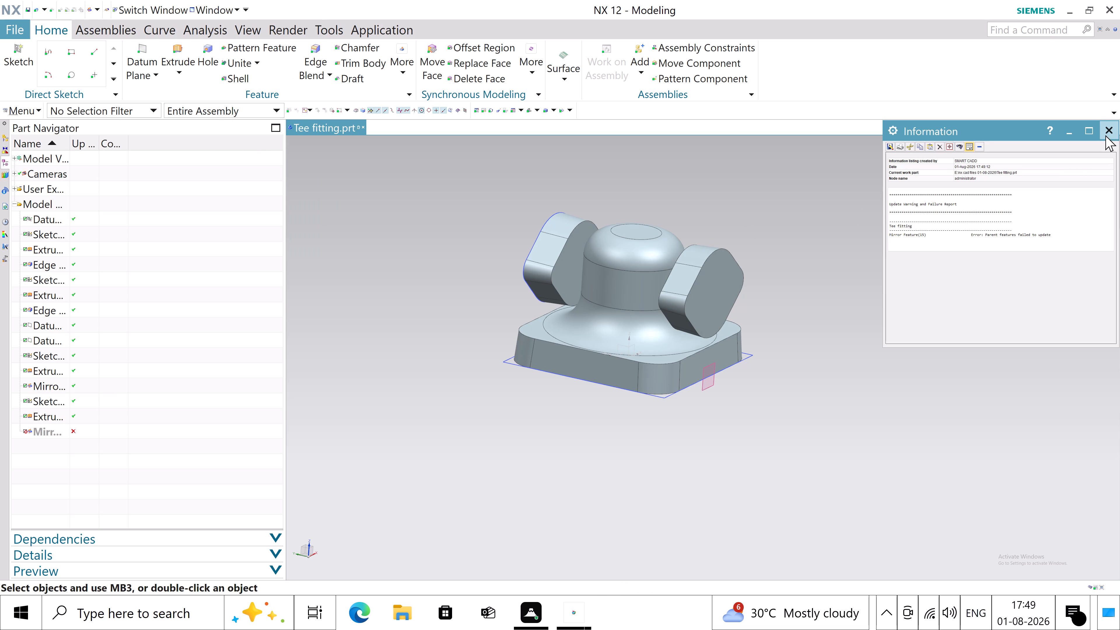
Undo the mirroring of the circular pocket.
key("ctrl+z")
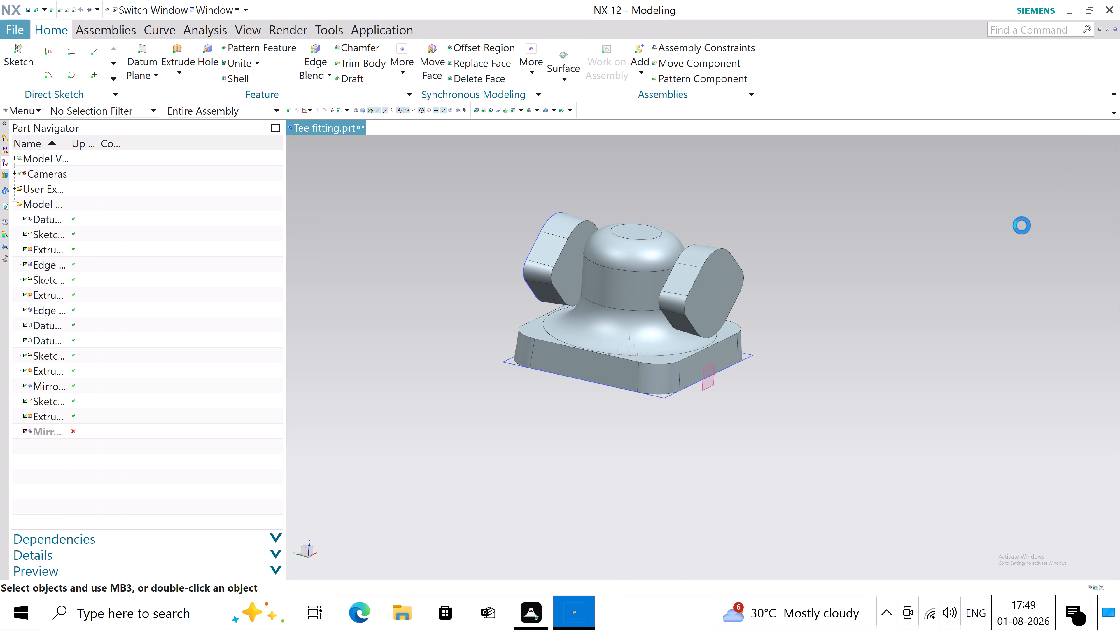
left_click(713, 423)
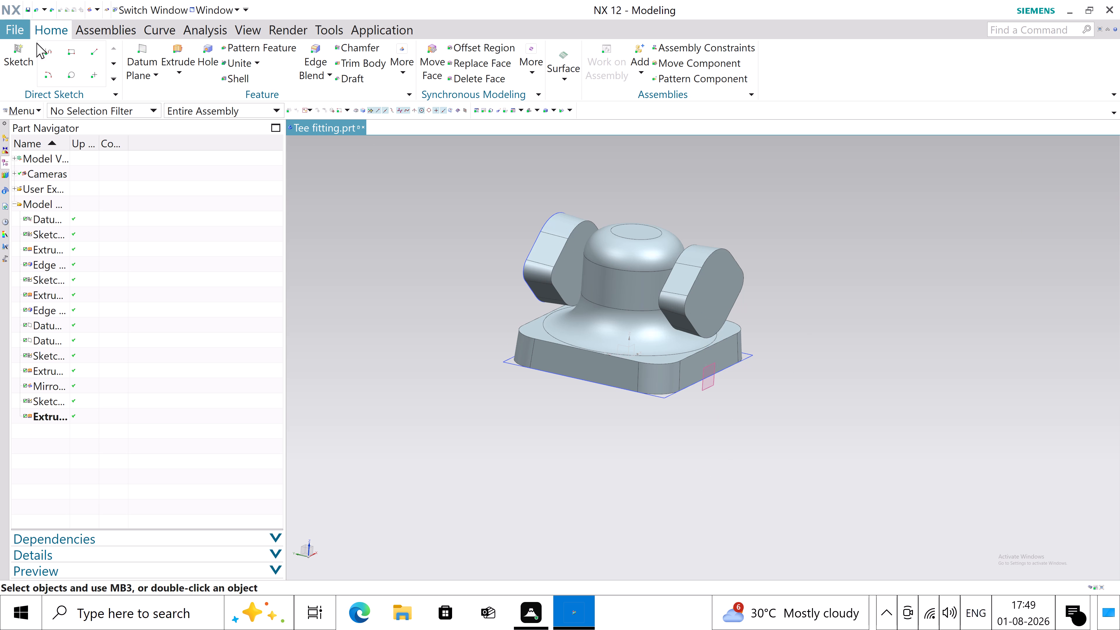
Create a sketch in the task environment on the datum plane on the opposite side flange's side of the base.
left_click(32, 112)
left_click(50, 173)
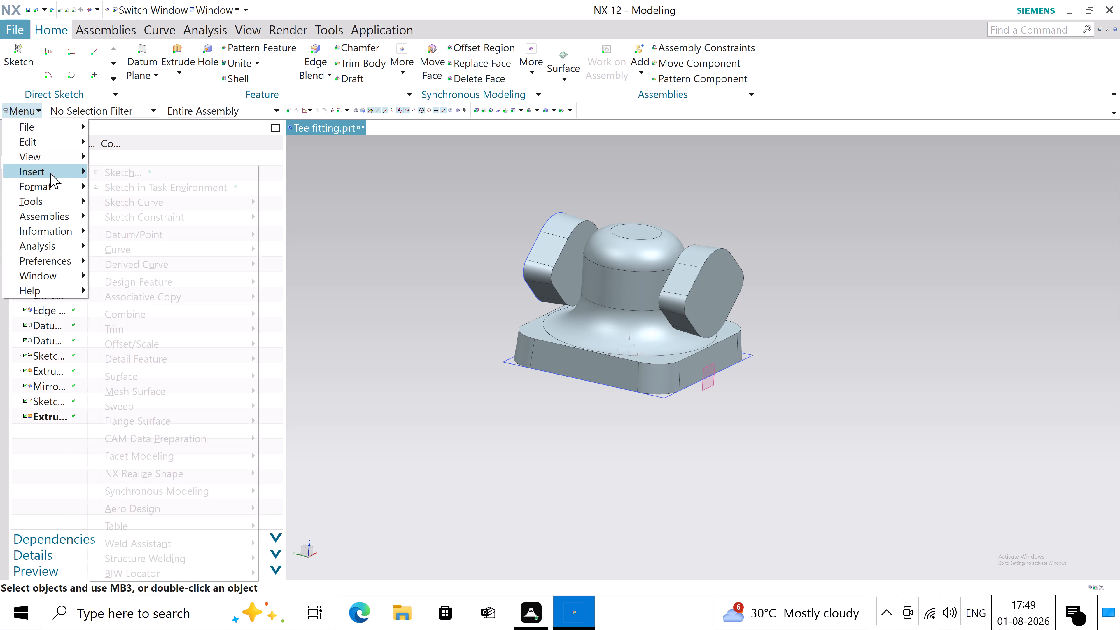
left_click(160, 184)
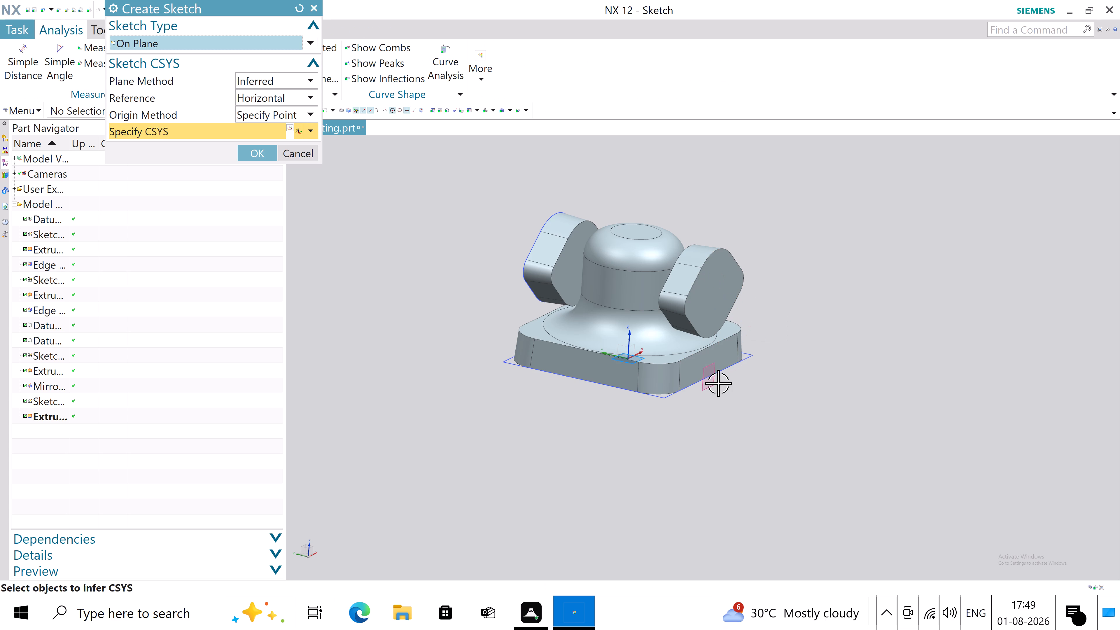
left_click(710, 384)
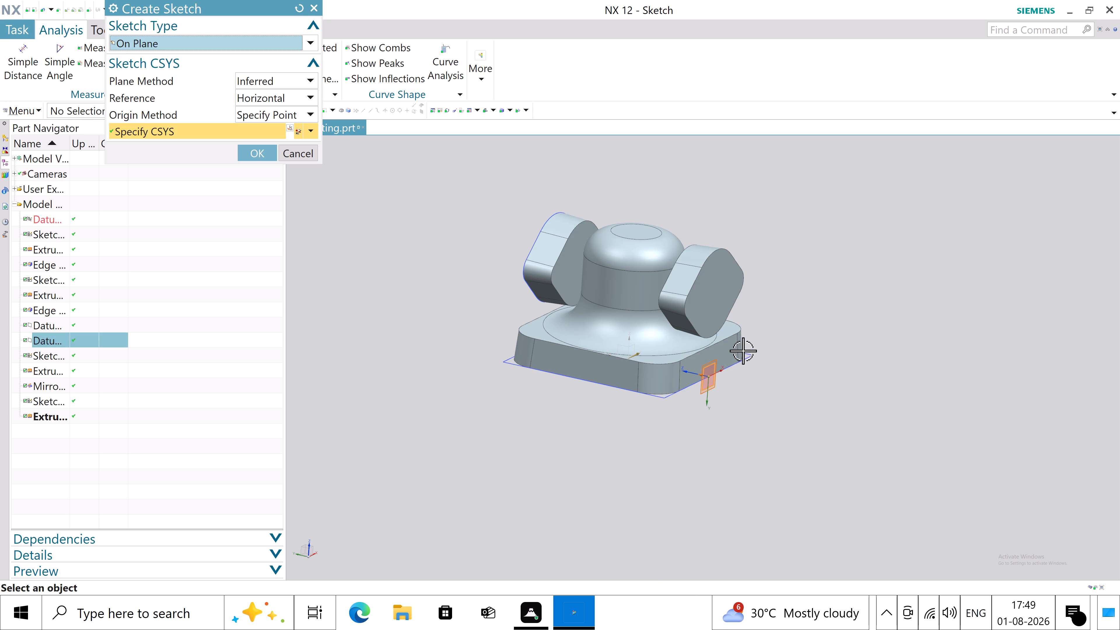
left_click(264, 157)
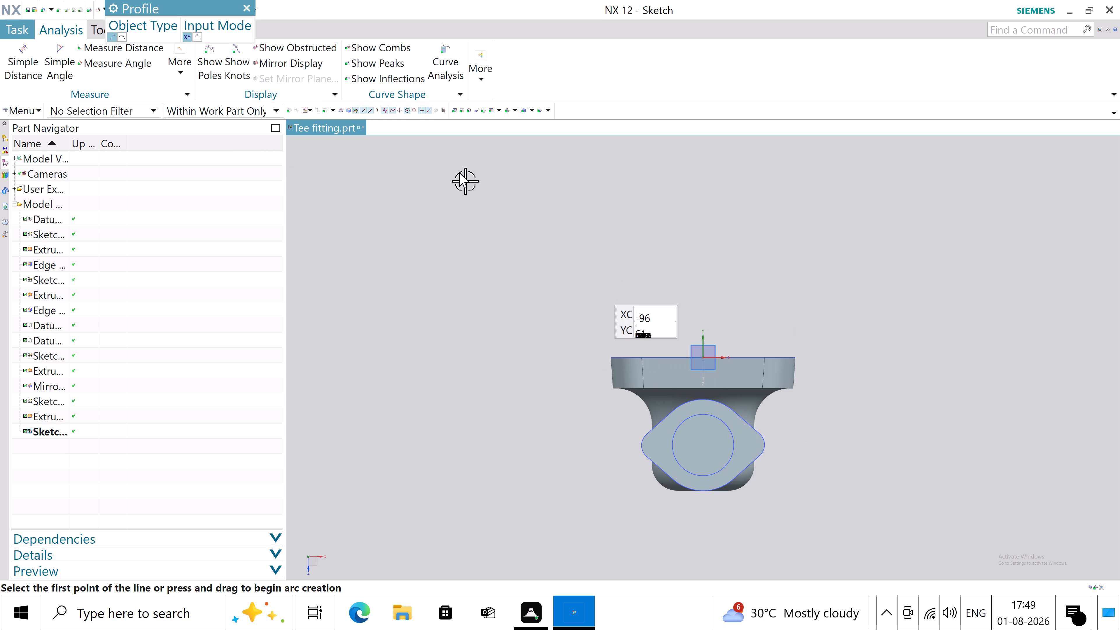
Project the existing pocket's circular edge onto the sketch plane with Project Curve and finish the sketch.
left_click(246, 7)
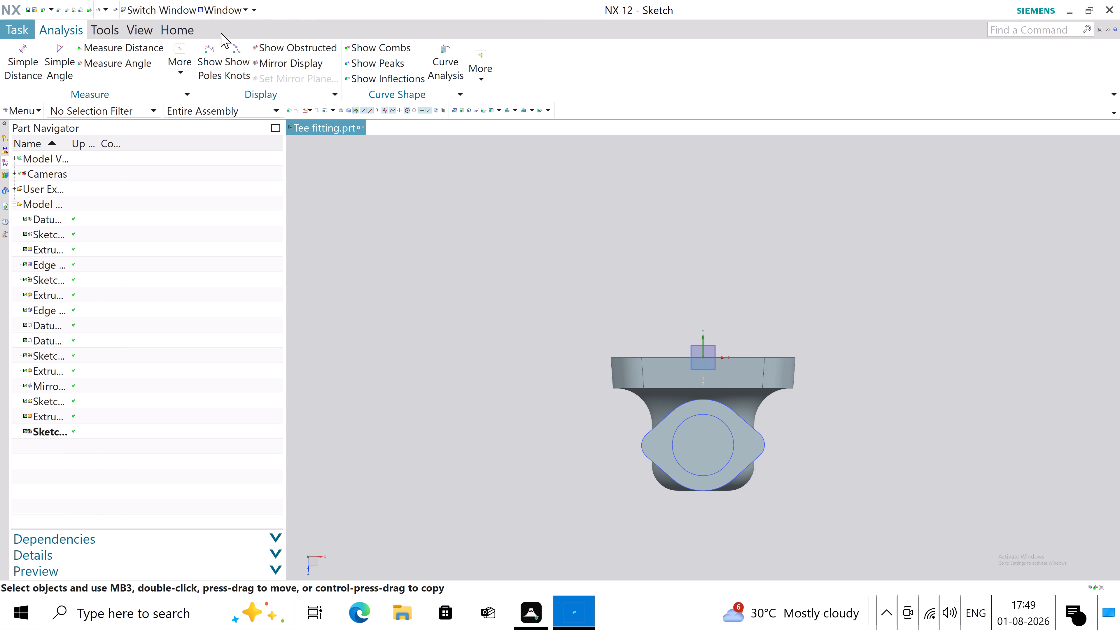
left_click(186, 32)
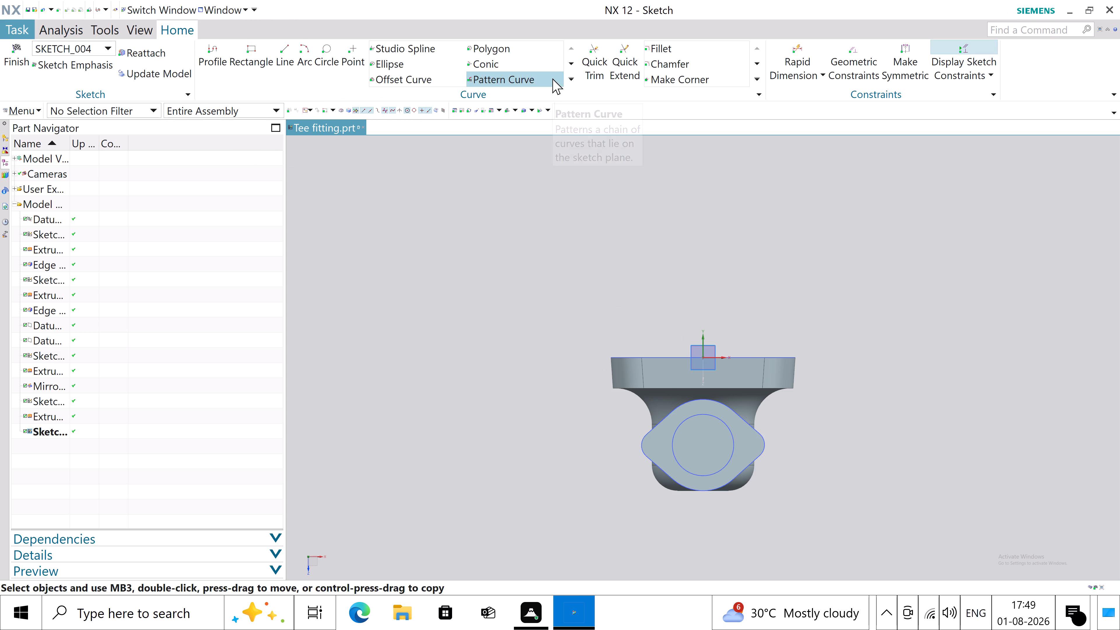
left_click(573, 80)
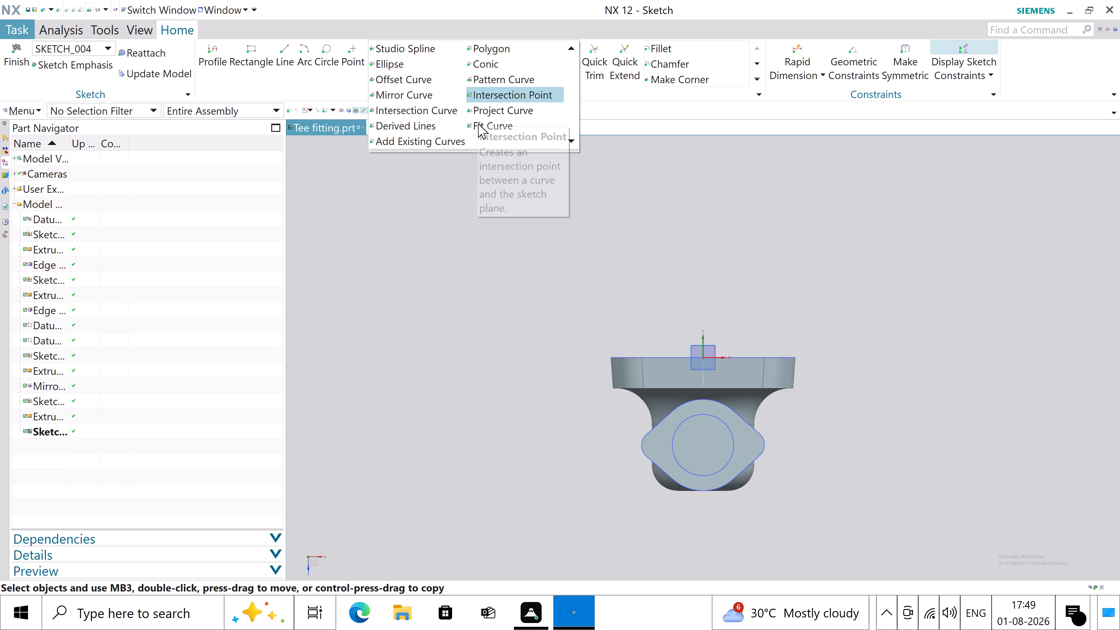
left_click(507, 111)
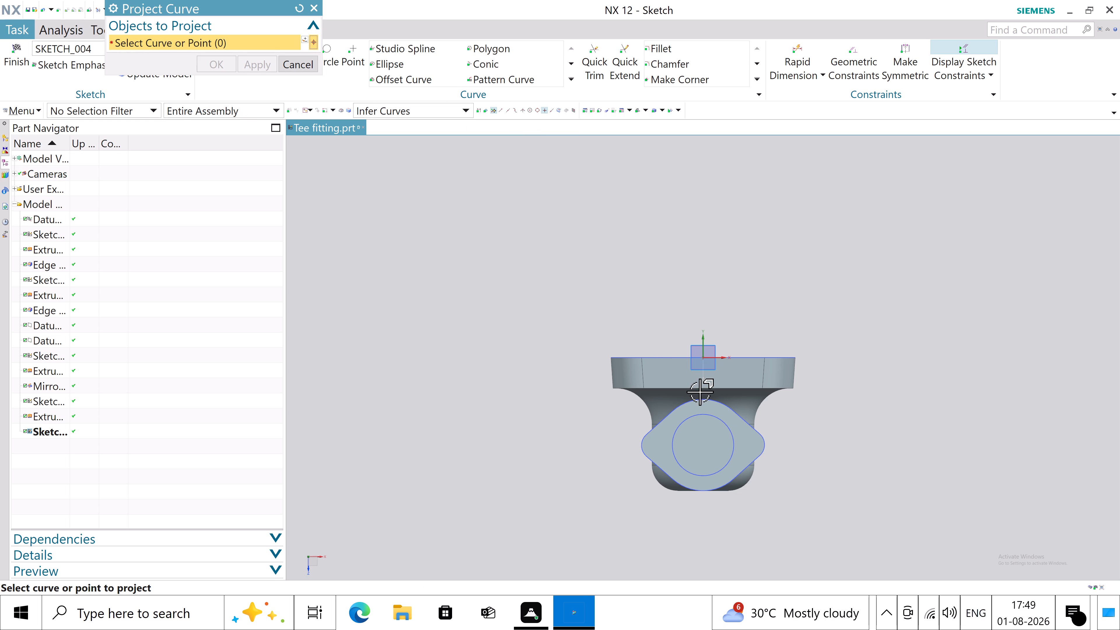
left_click(705, 415)
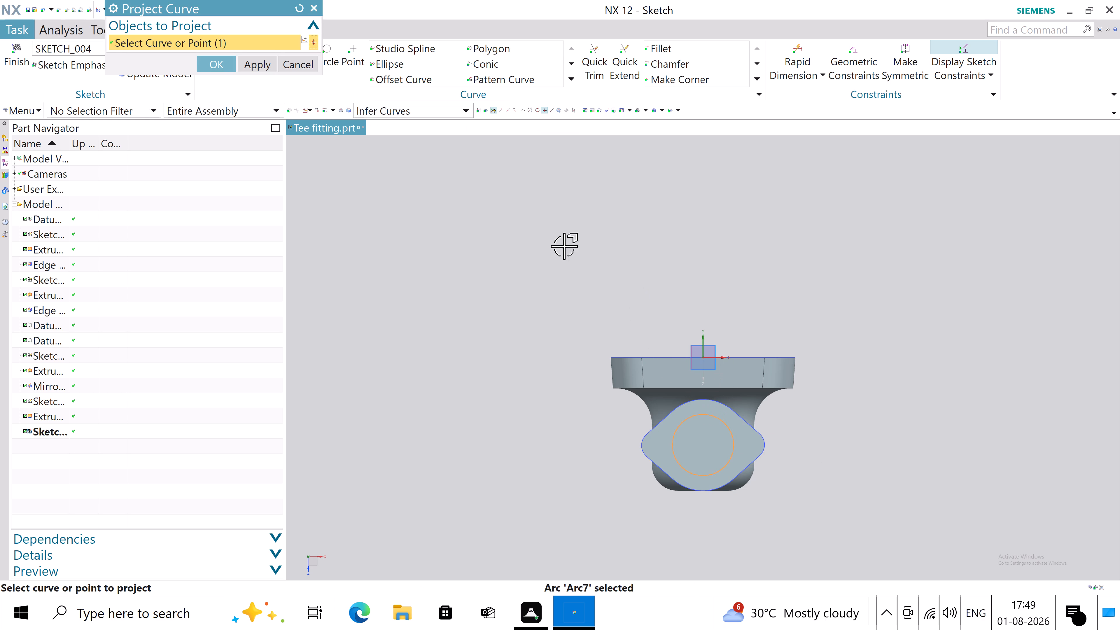
left_click(218, 66)
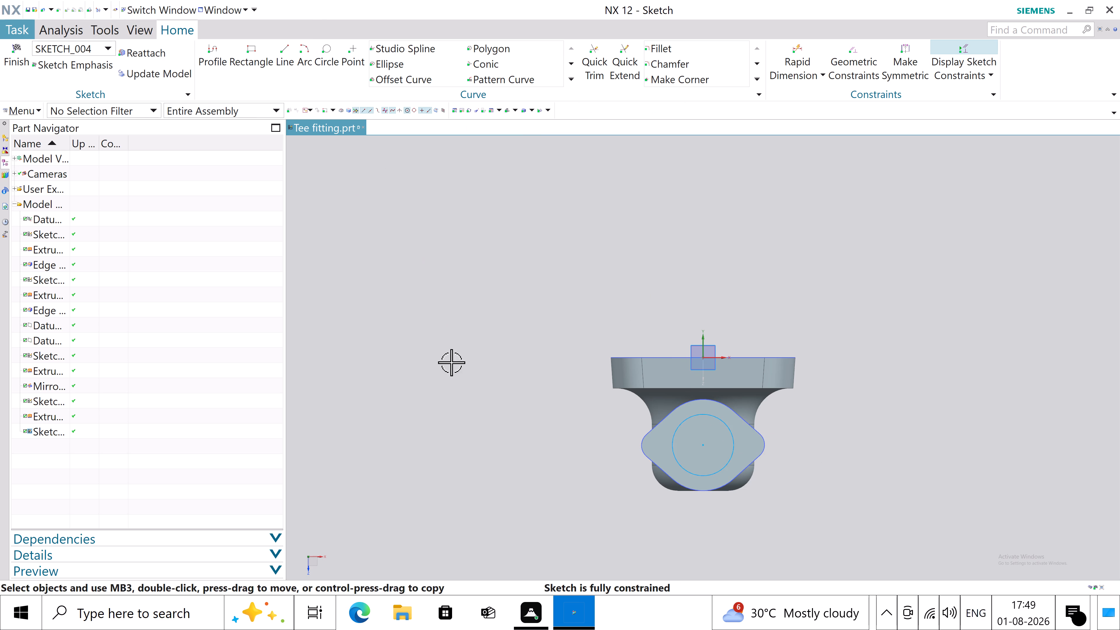
middle_click_drag(469, 383, 455, 257)
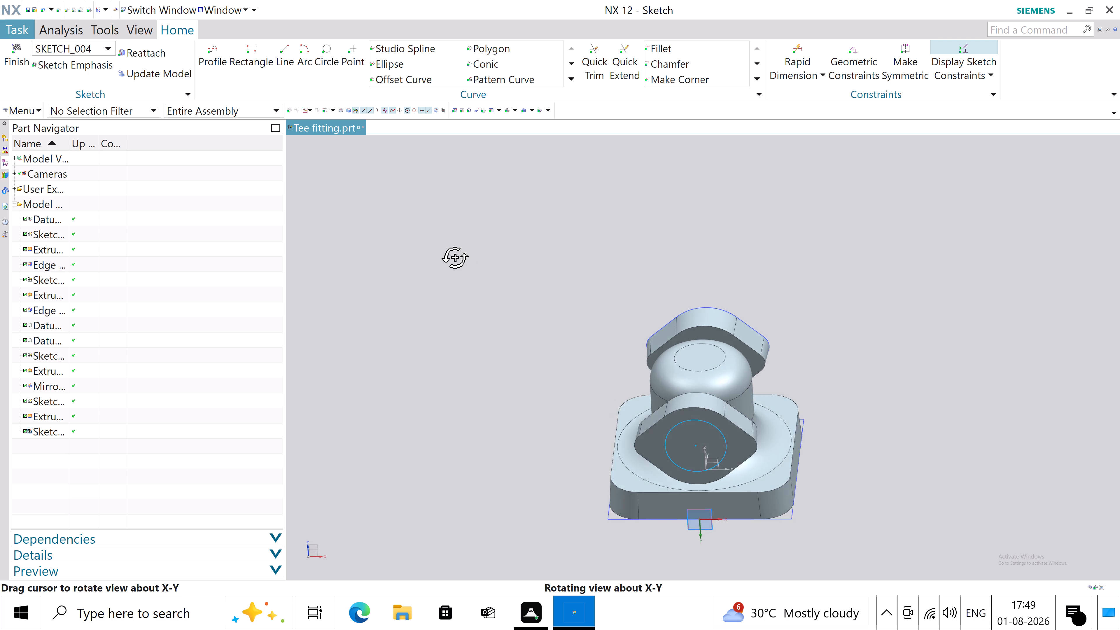
middle_click_drag(455, 257, 442, 252)
left_click(25, 64)
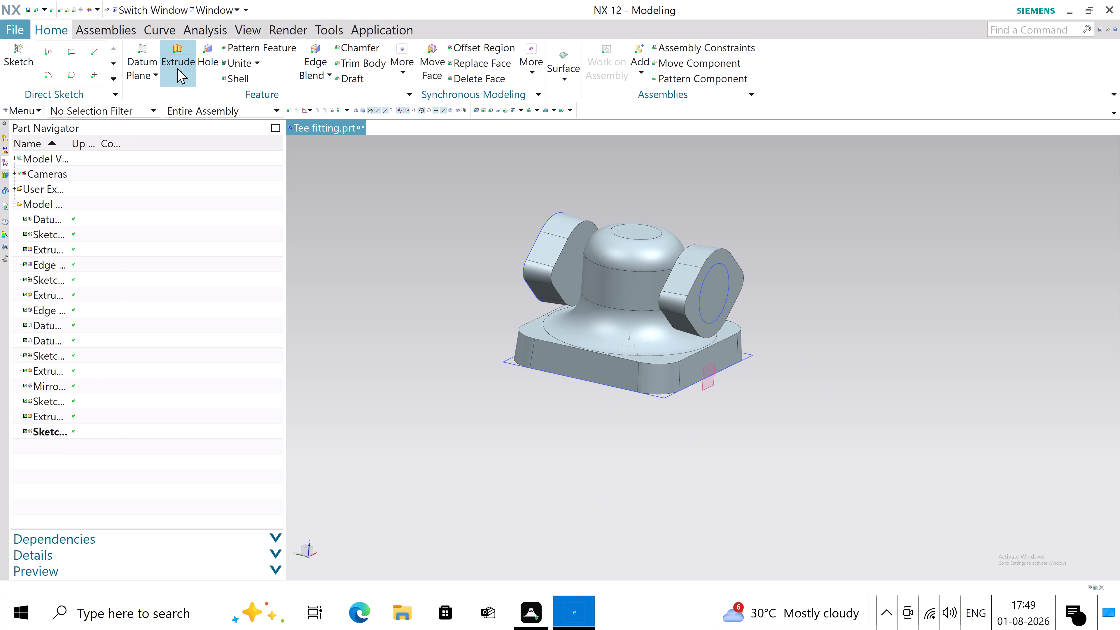
Extrude the projected circle 10 mm inward from the opposite side flange's outer face, subtracting it from that flange body.
left_click(184, 76)
left_click(191, 94)
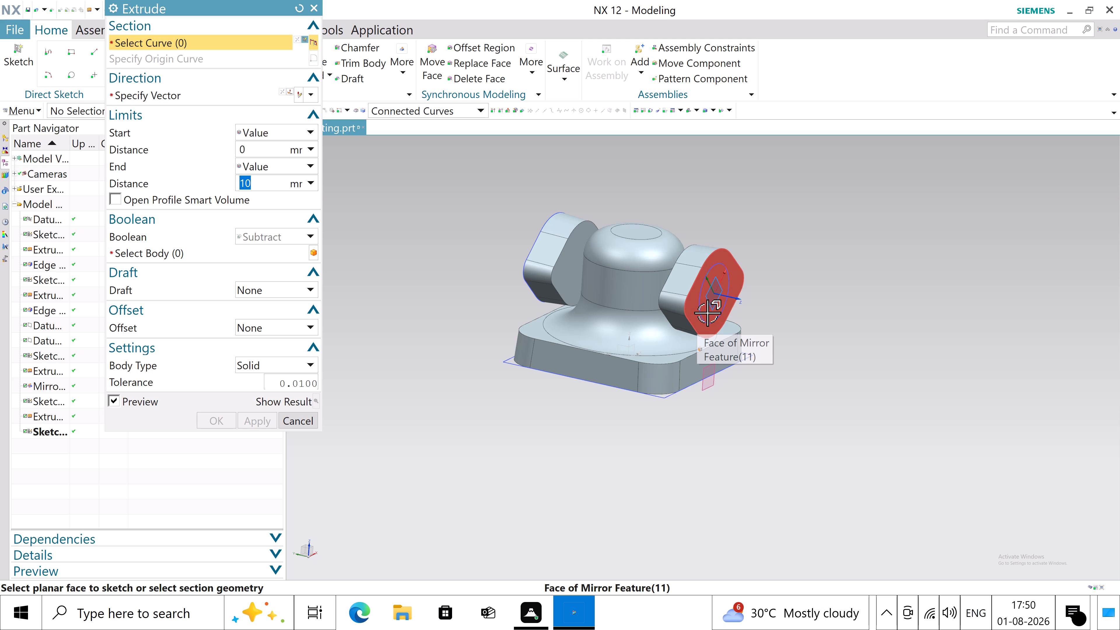
scroll(697, 321, "up", 8)
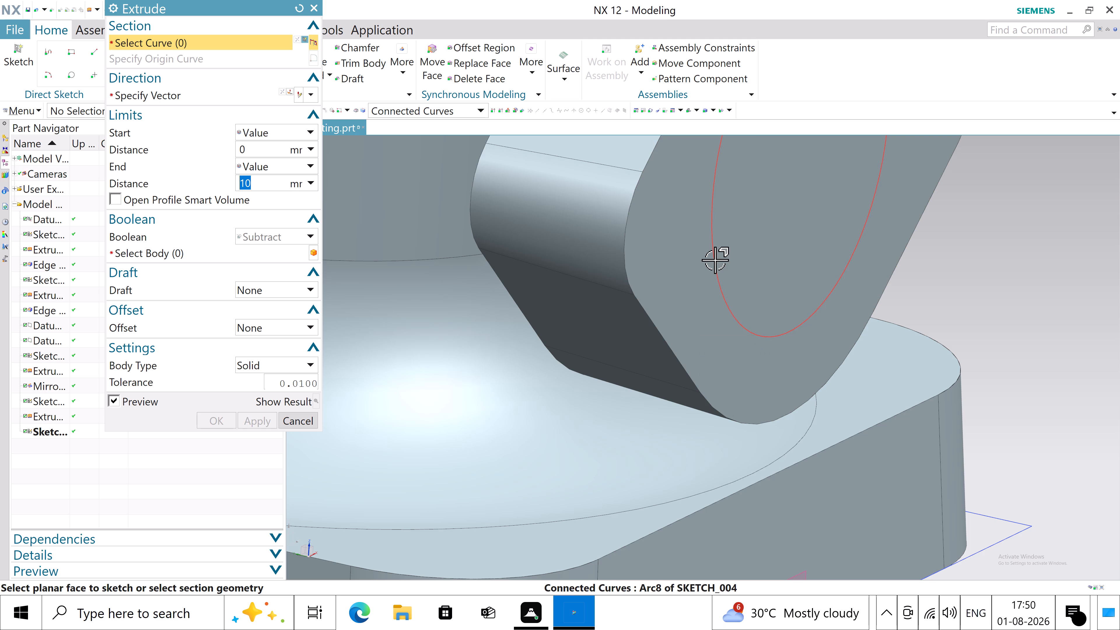
left_click(715, 260)
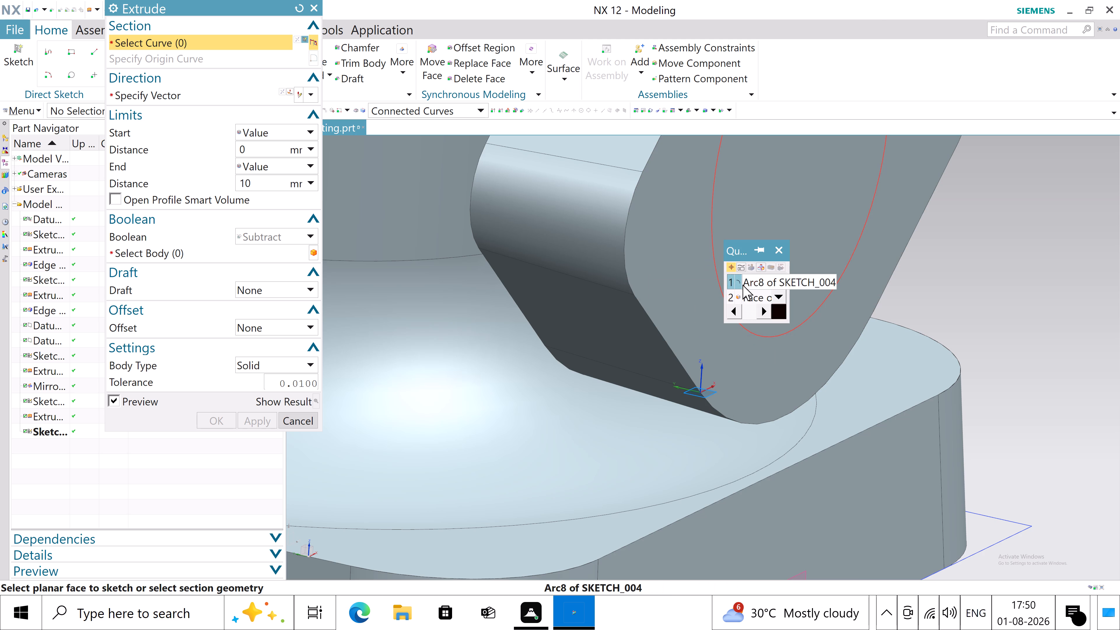
left_click(743, 285)
scroll(741, 285, "down", 6)
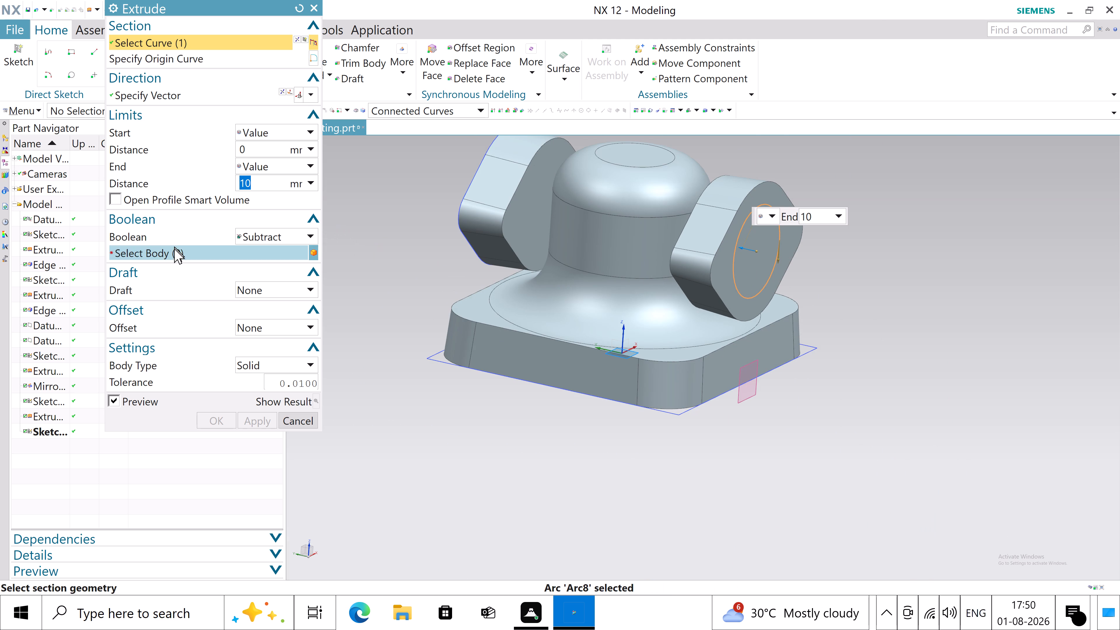
left_click(174, 252)
left_click(697, 284)
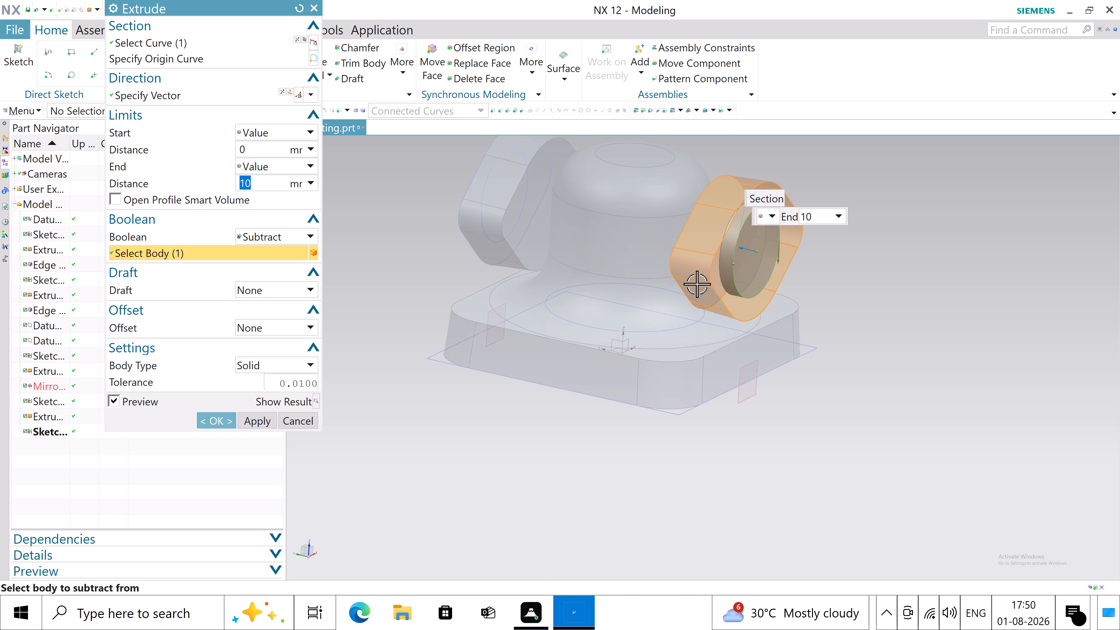
left_click(214, 420)
left_click(615, 454)
Create a sketch in the task environment on the inner face of the mirrored side flange, facing the central body.
middle_click_drag(621, 396, 623, 396)
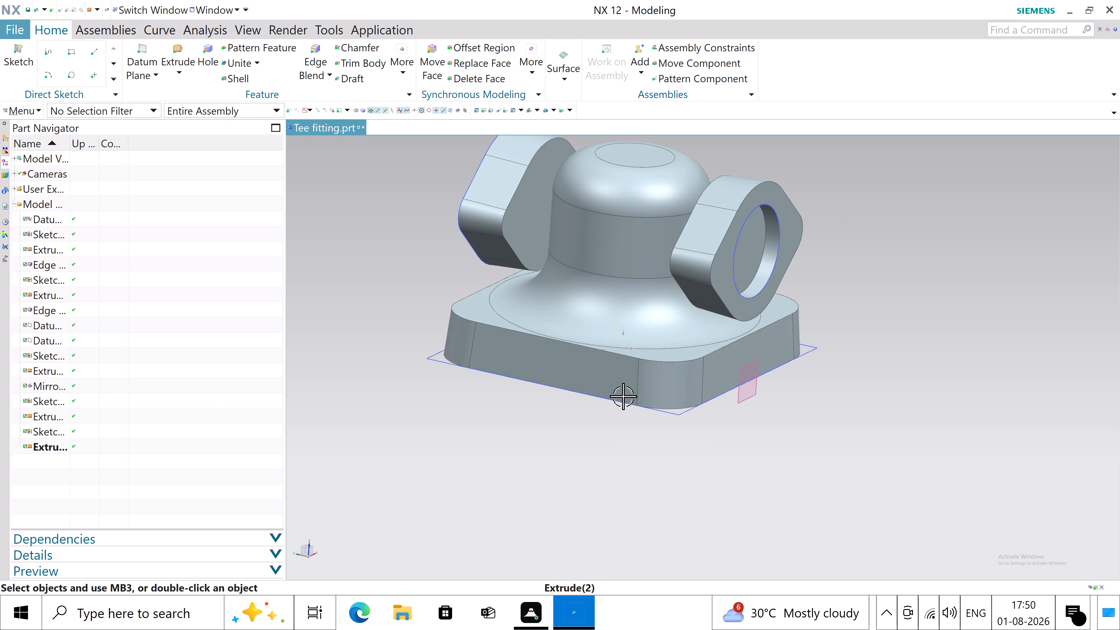
middle_click_drag(623, 396, 664, 424)
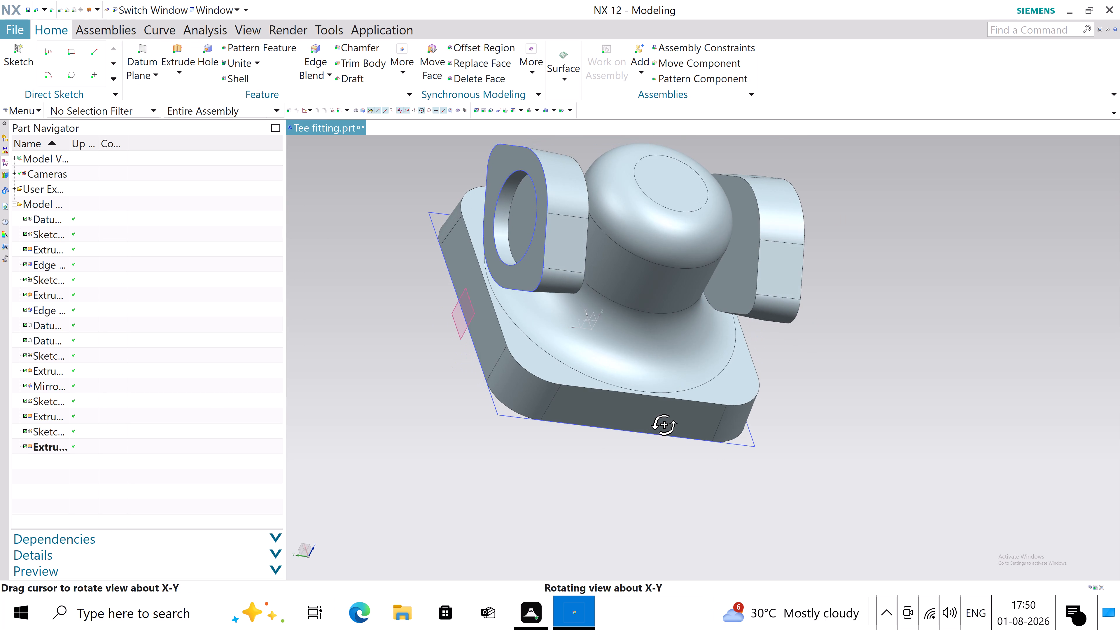
middle_click_drag(664, 424, 639, 406)
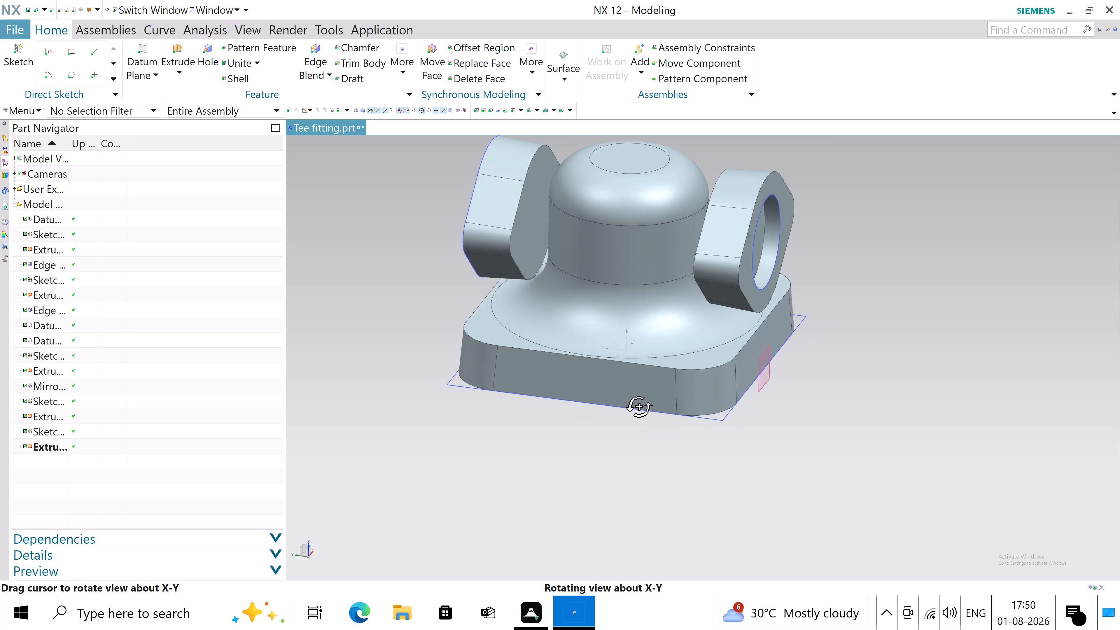
middle_click_drag(639, 406, 640, 401)
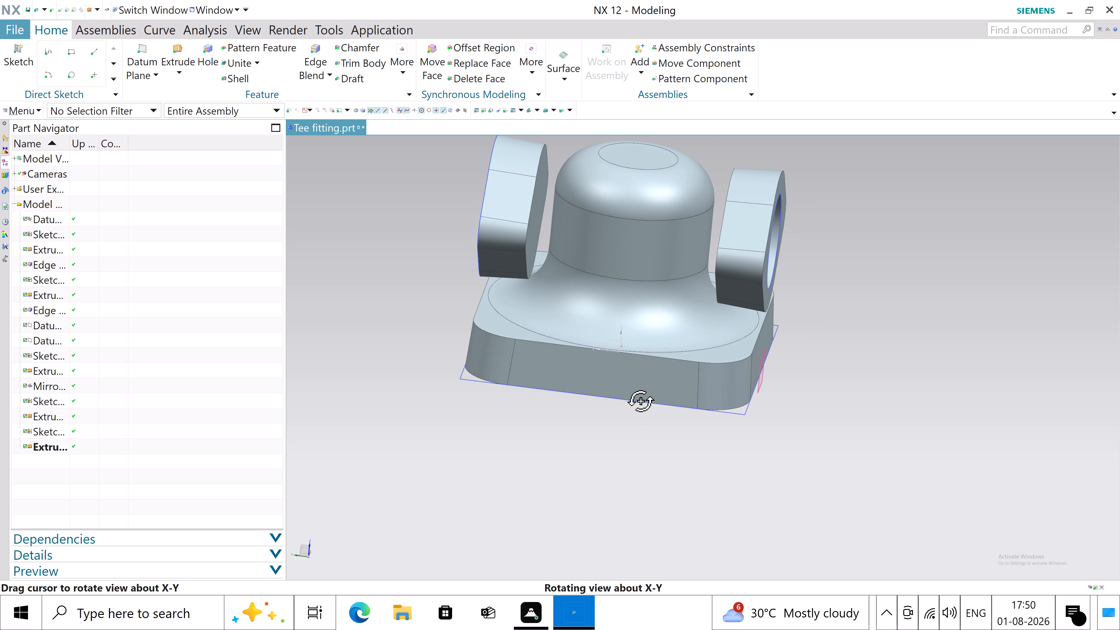
middle_click_drag(640, 401, 666, 409)
scroll(704, 273, "up", 3)
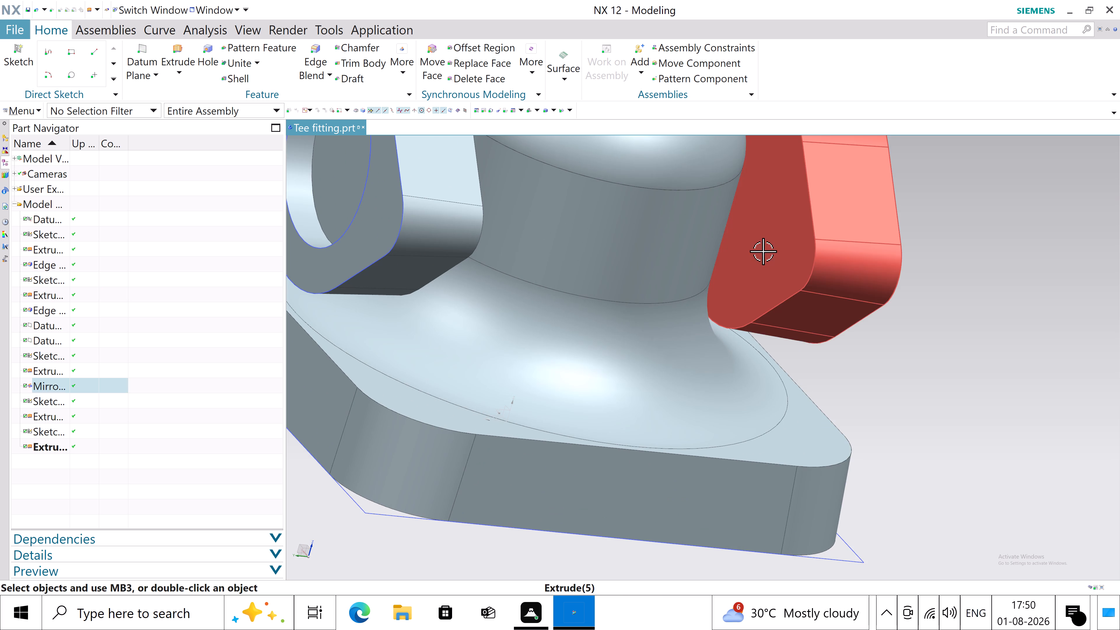
left_click(26, 114)
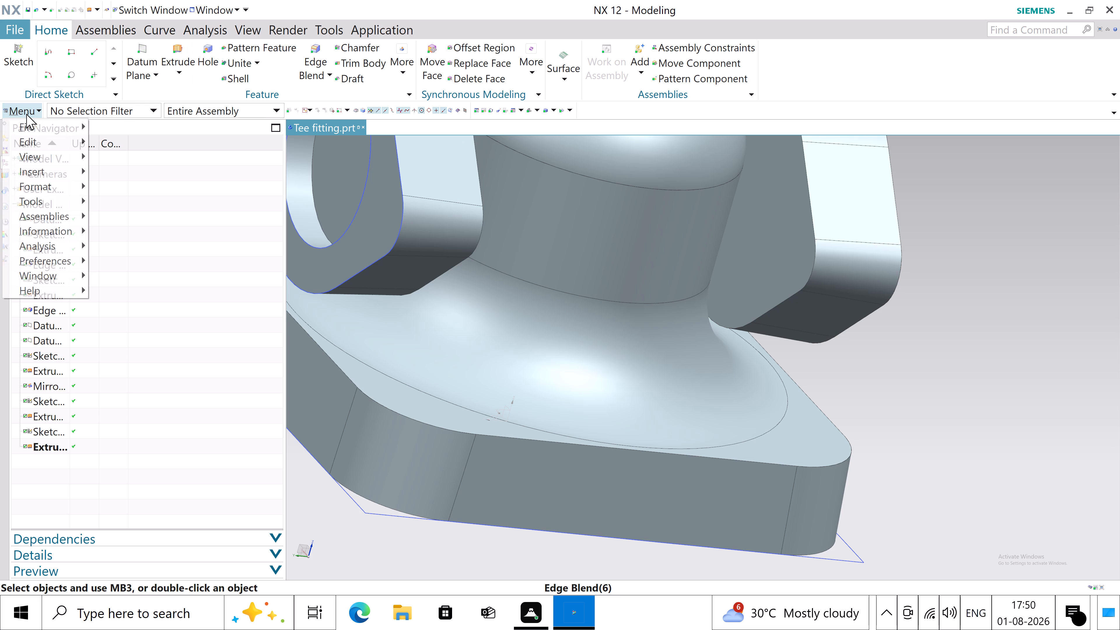
left_click(38, 174)
left_click(186, 192)
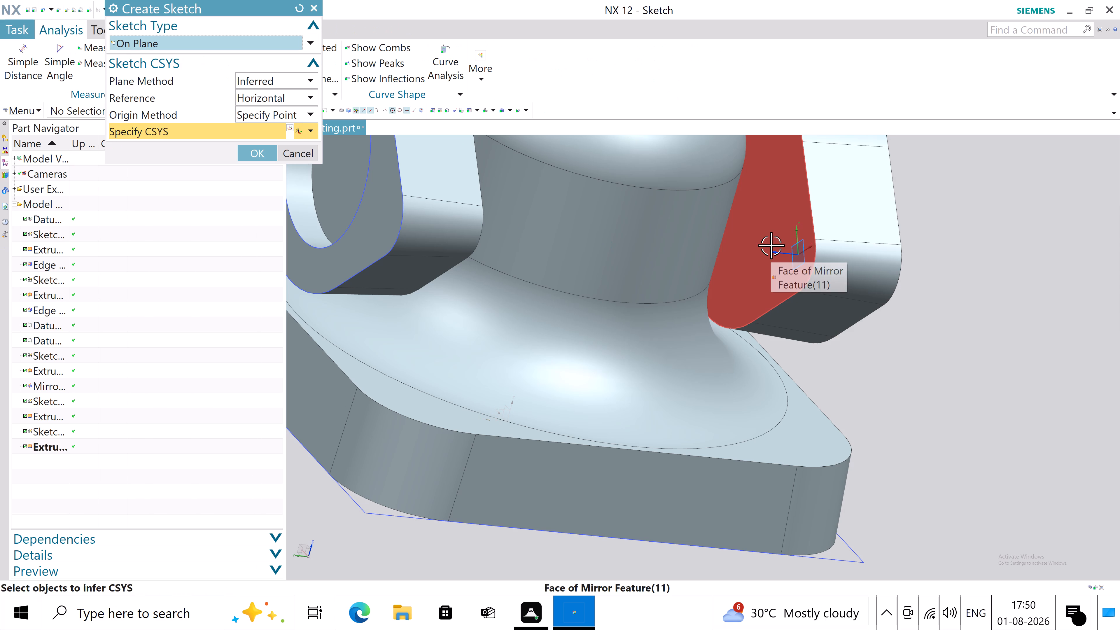
left_click(771, 245)
left_click(260, 150)
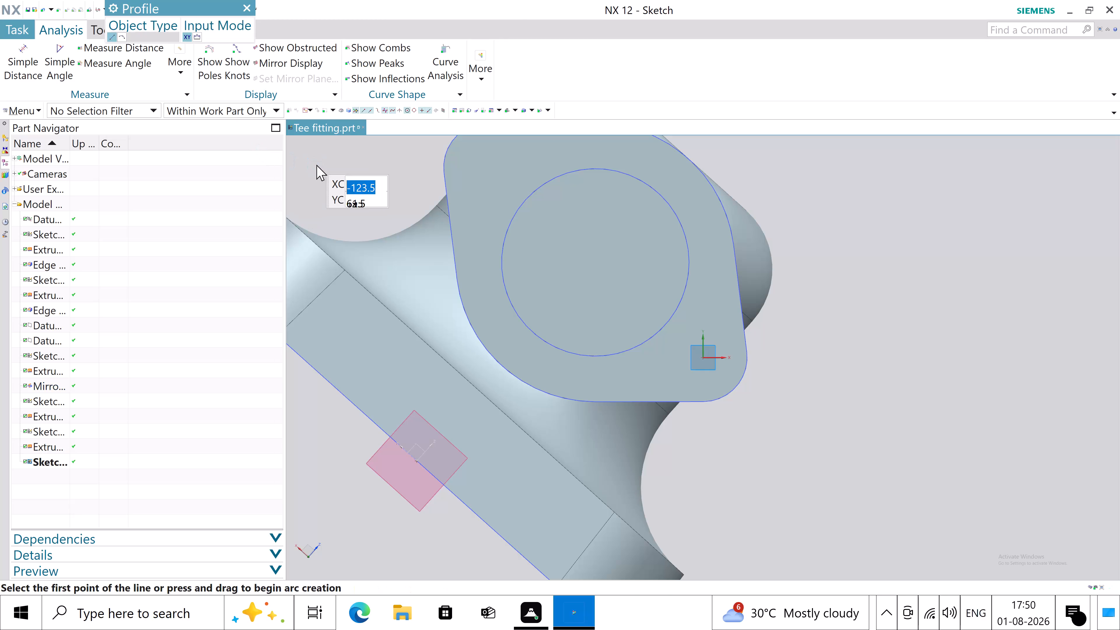
left_click(247, 10)
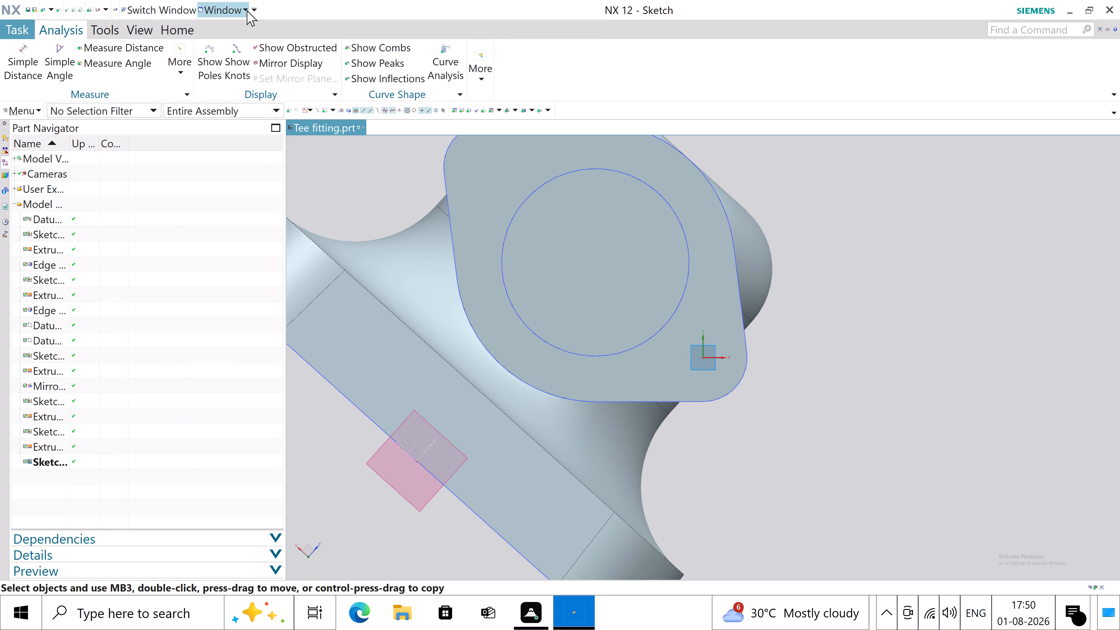
Draw a circle on the flange's inner face, concentric with the circular pocket.
left_click(175, 26)
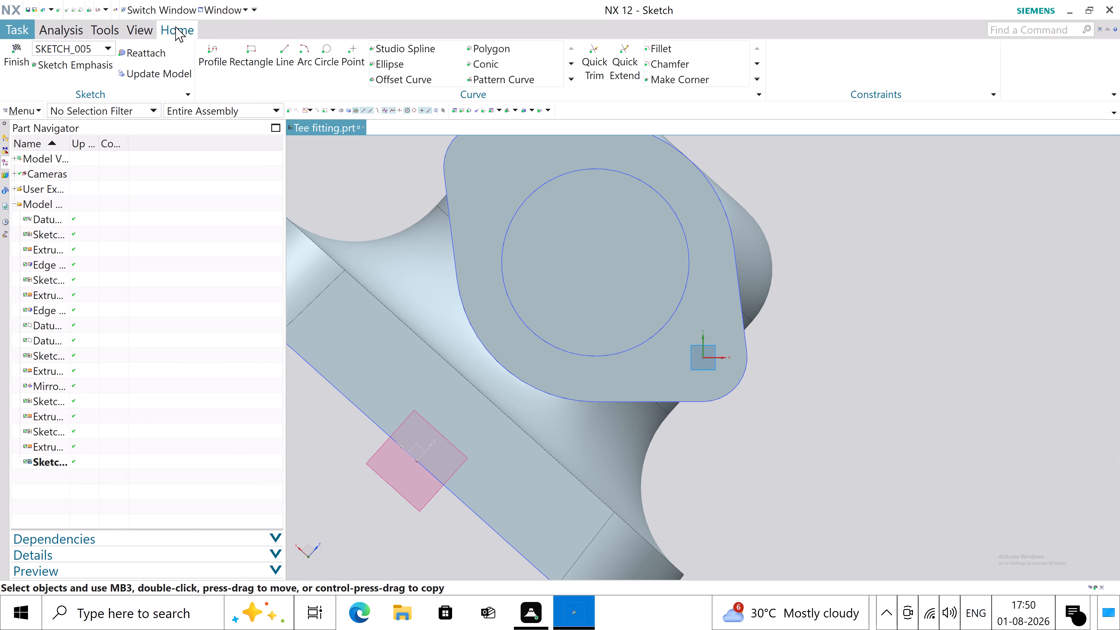
left_click(324, 58)
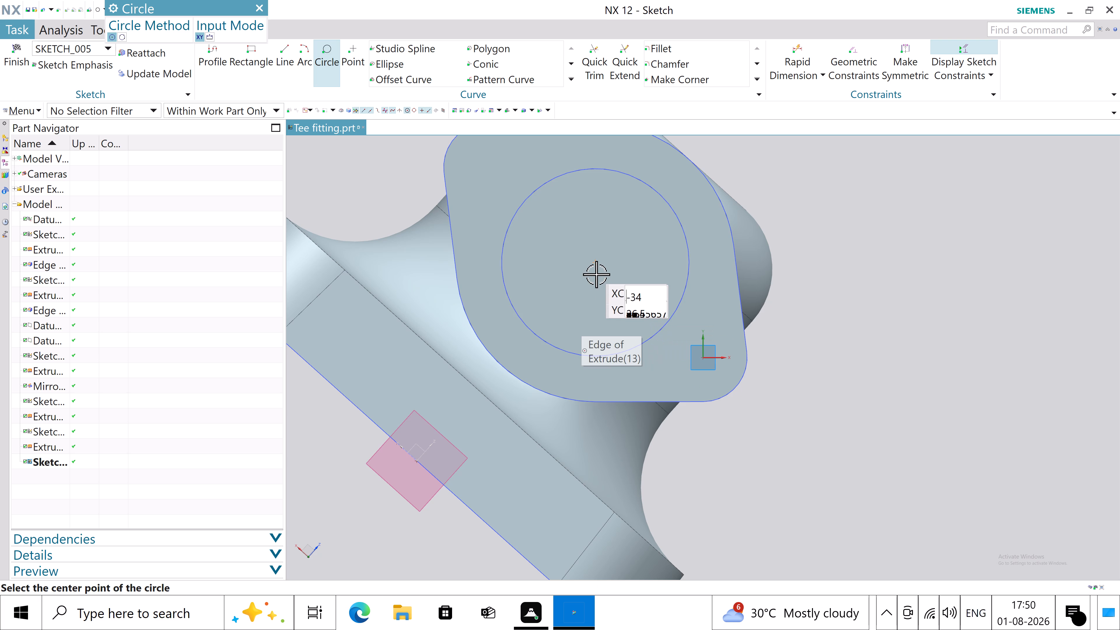
left_click(596, 262)
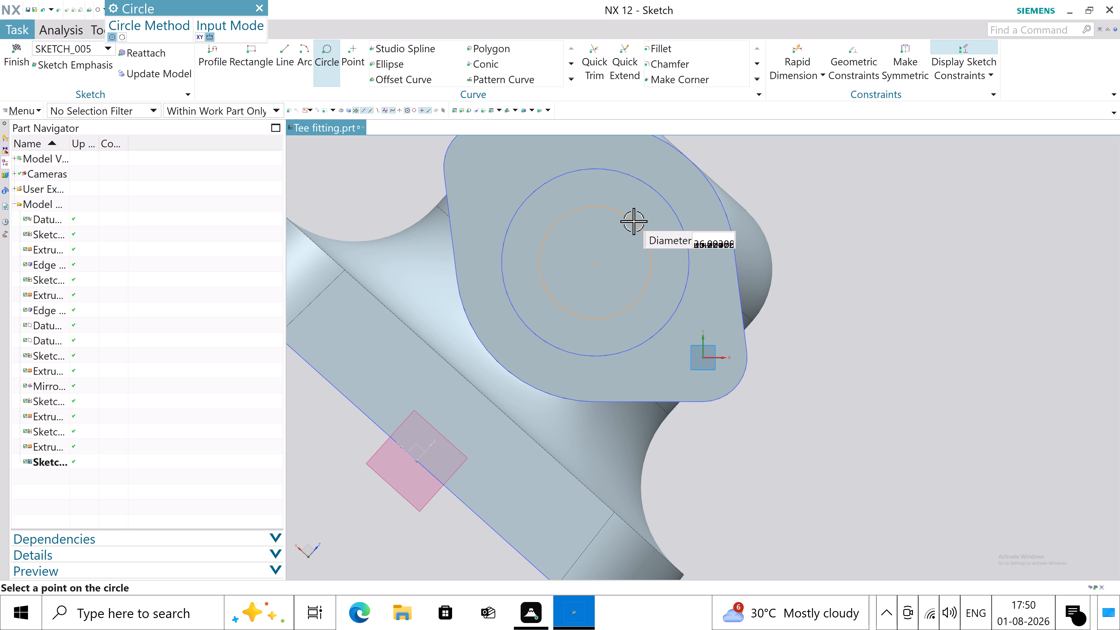
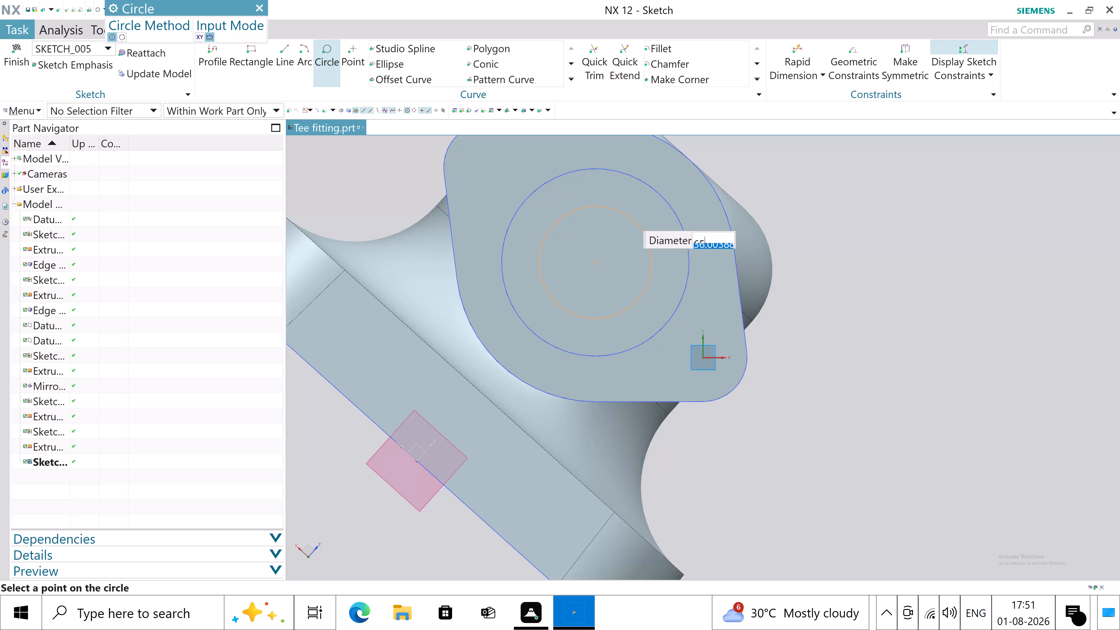
Set the circle's diameter to 65 mm and finish the sketch.
key("Return")
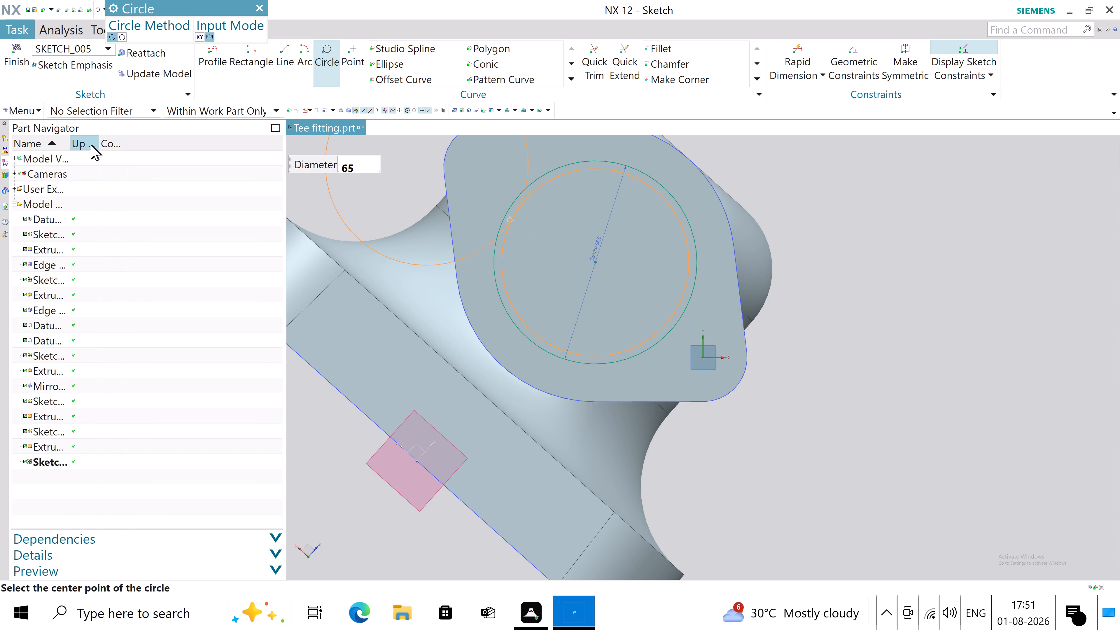
left_click(263, 8)
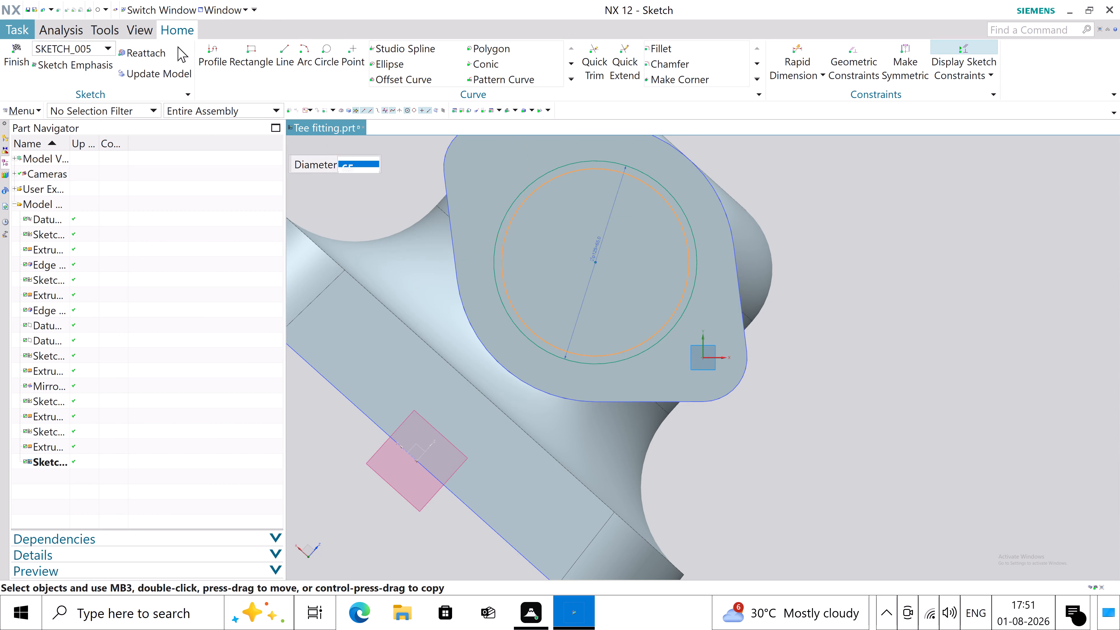
left_click(18, 70)
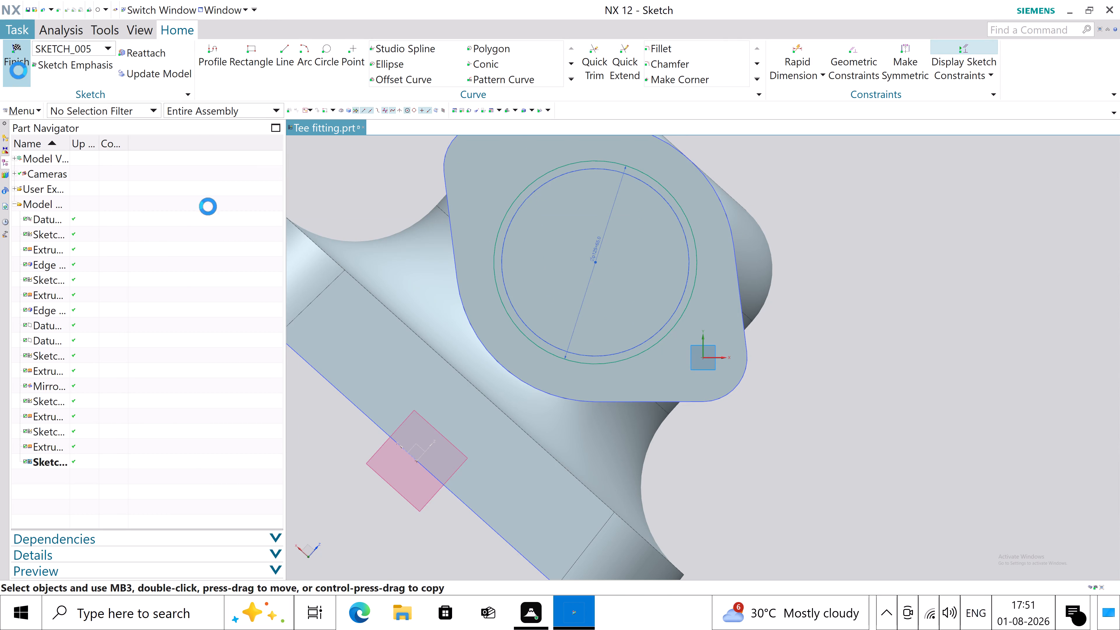
Extrude the 65 mm circle from the mirrored flange's inner face with the end limit Until Next, uniting it with the central body.
scroll(758, 353, "down", 2)
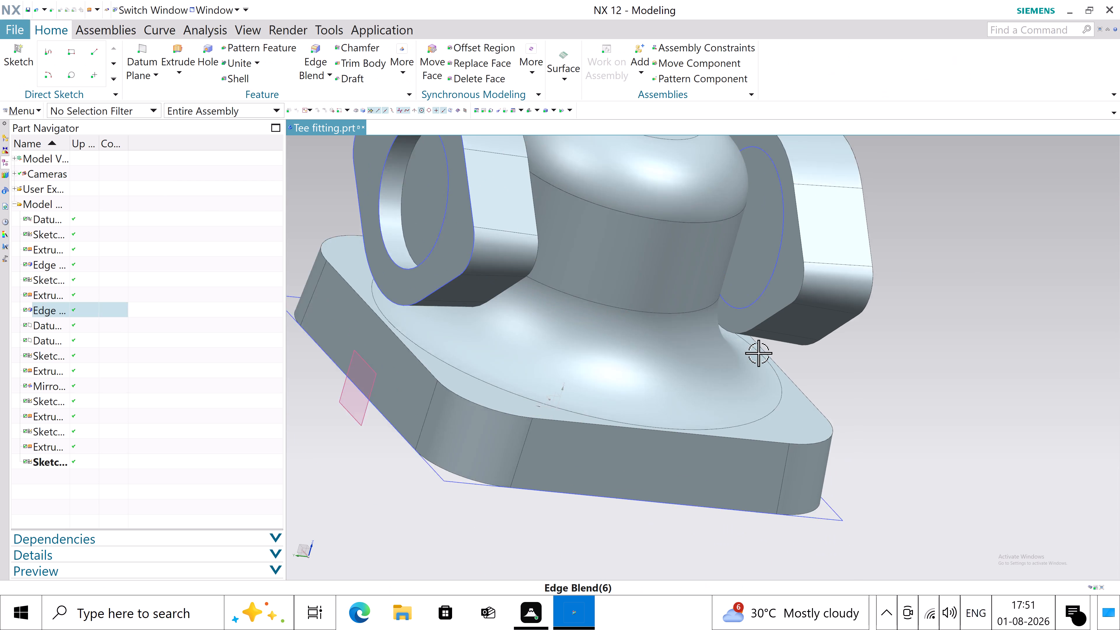
scroll(758, 353, "down", 2)
middle_click_drag(876, 361, 828, 352)
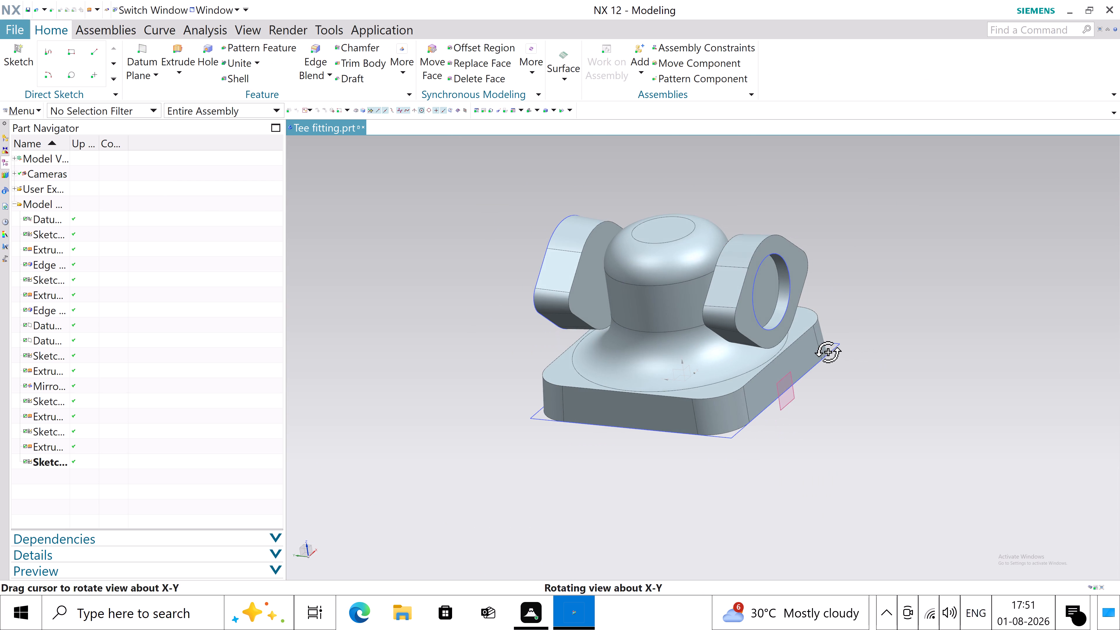
middle_click_drag(828, 352, 850, 360)
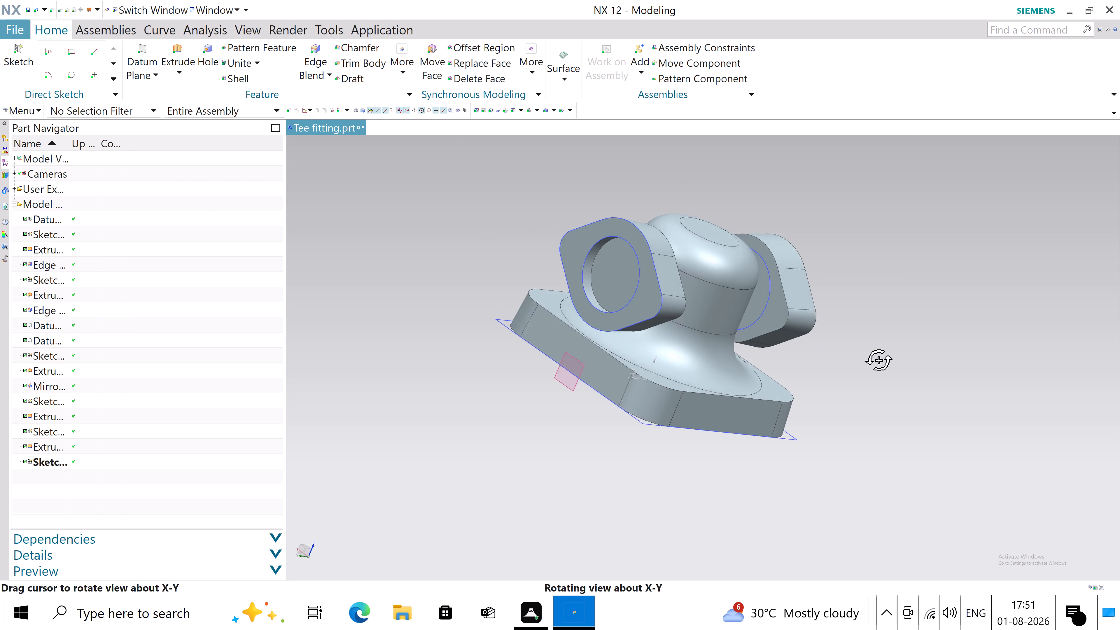
middle_click_drag(850, 360, 871, 365)
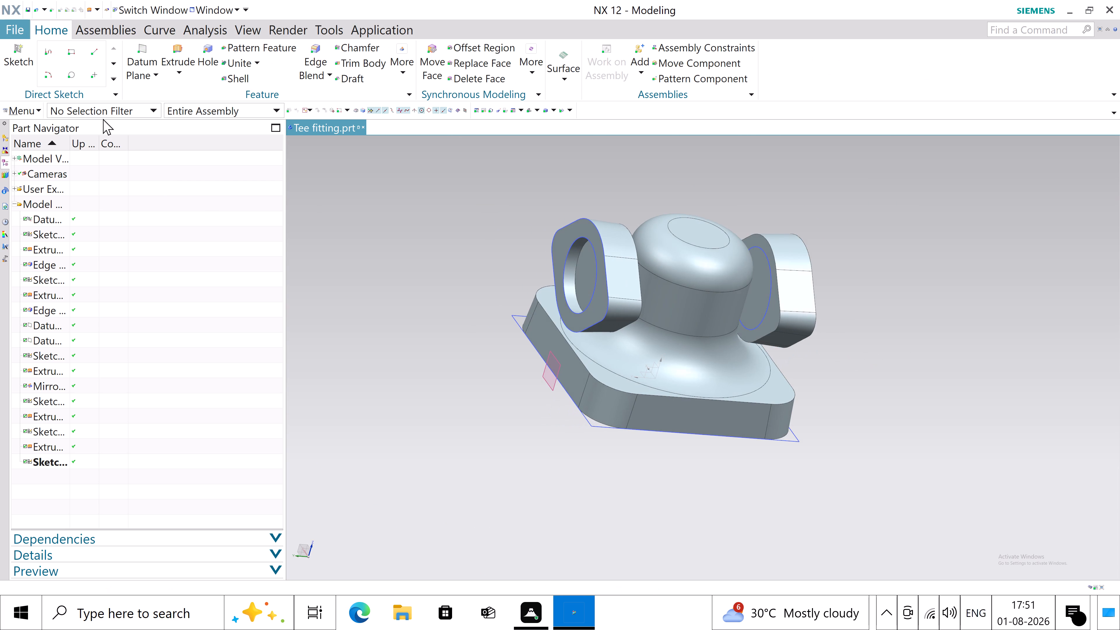
left_click(185, 80)
left_click(197, 98)
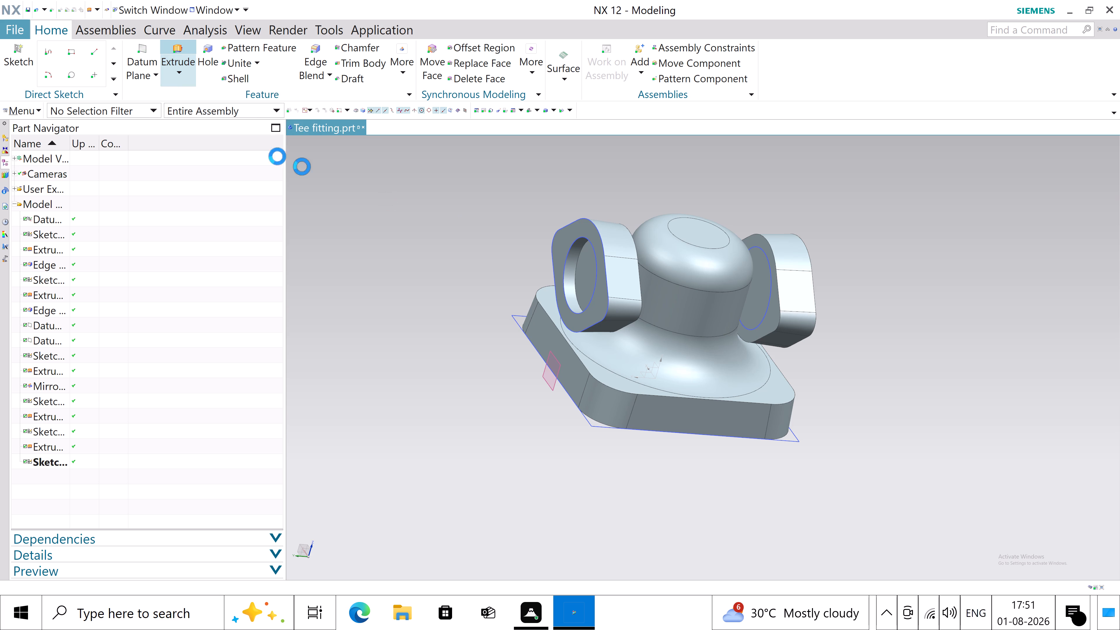
scroll(740, 316, "up", 3)
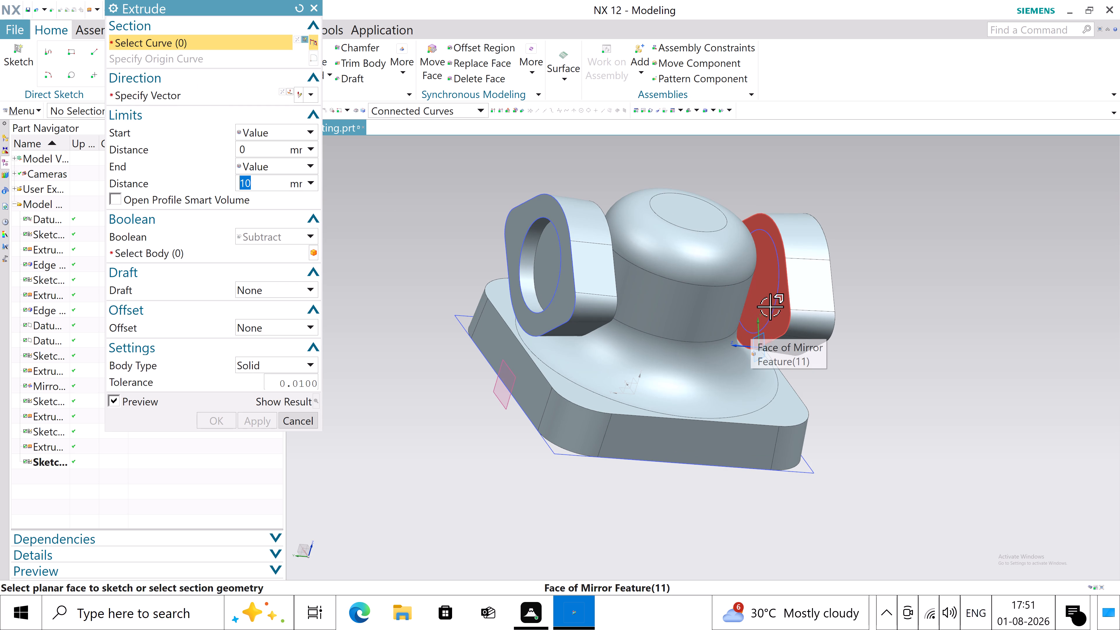
scroll(772, 300, "up", 9)
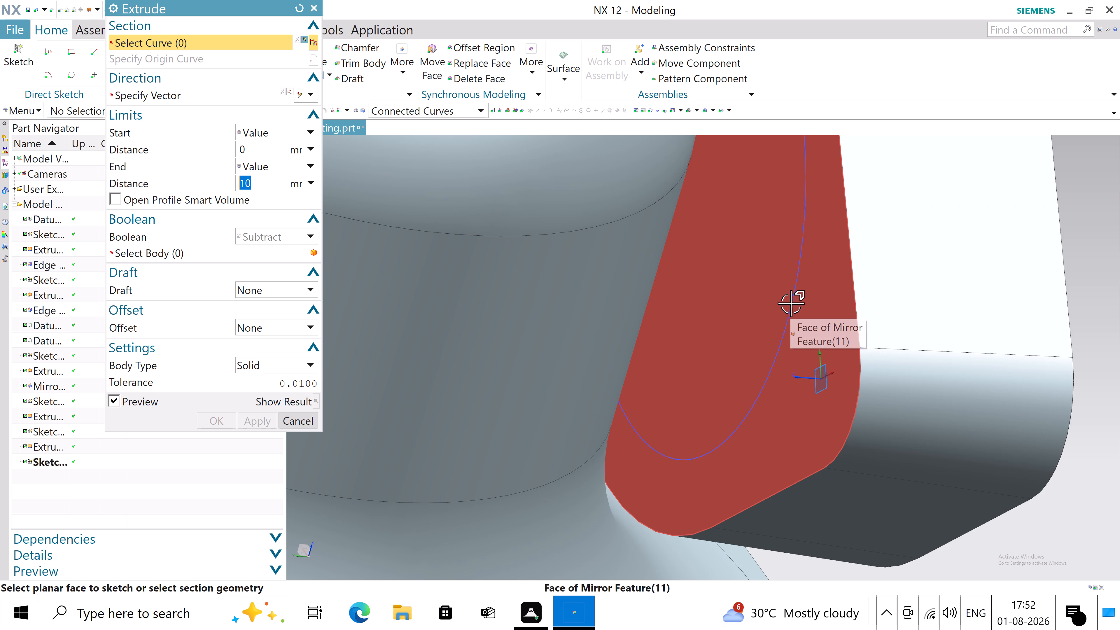
left_click(792, 305)
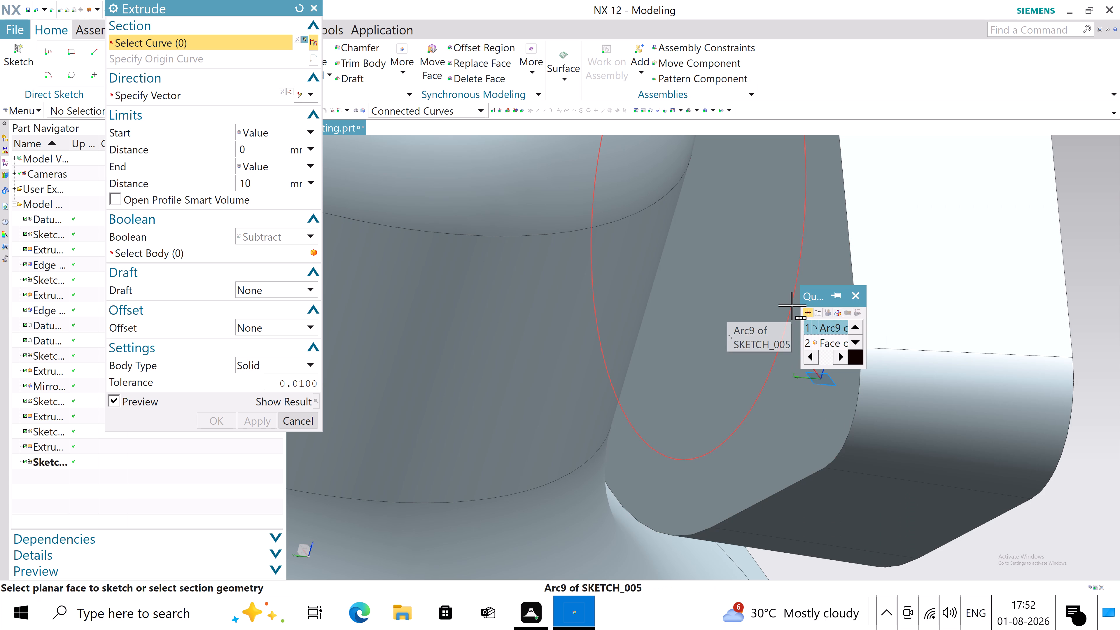
left_click(825, 324)
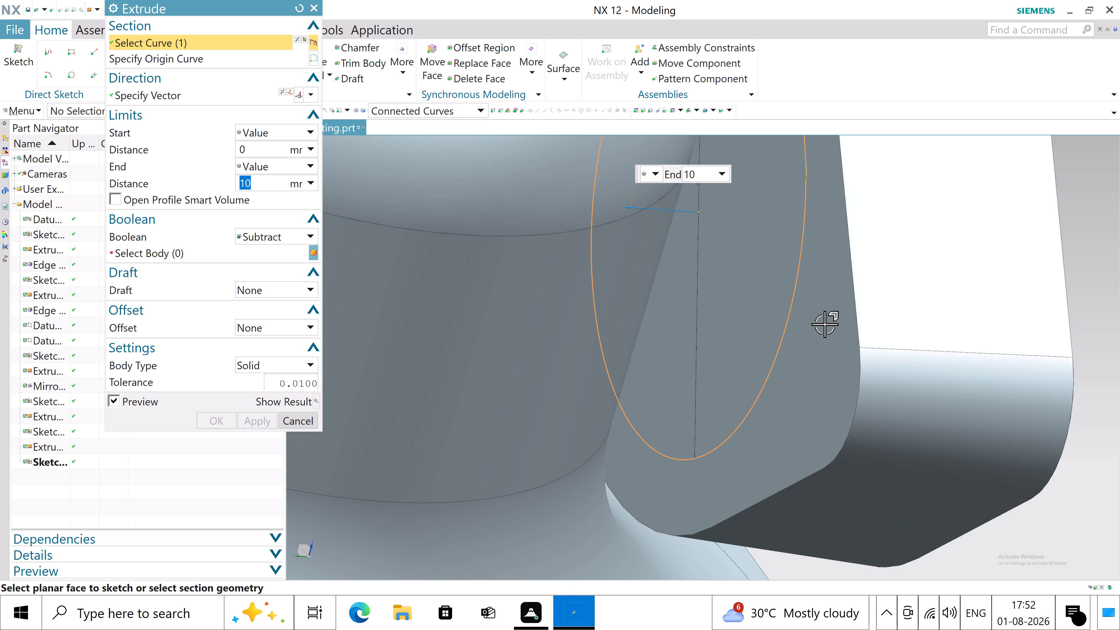
left_click(275, 236)
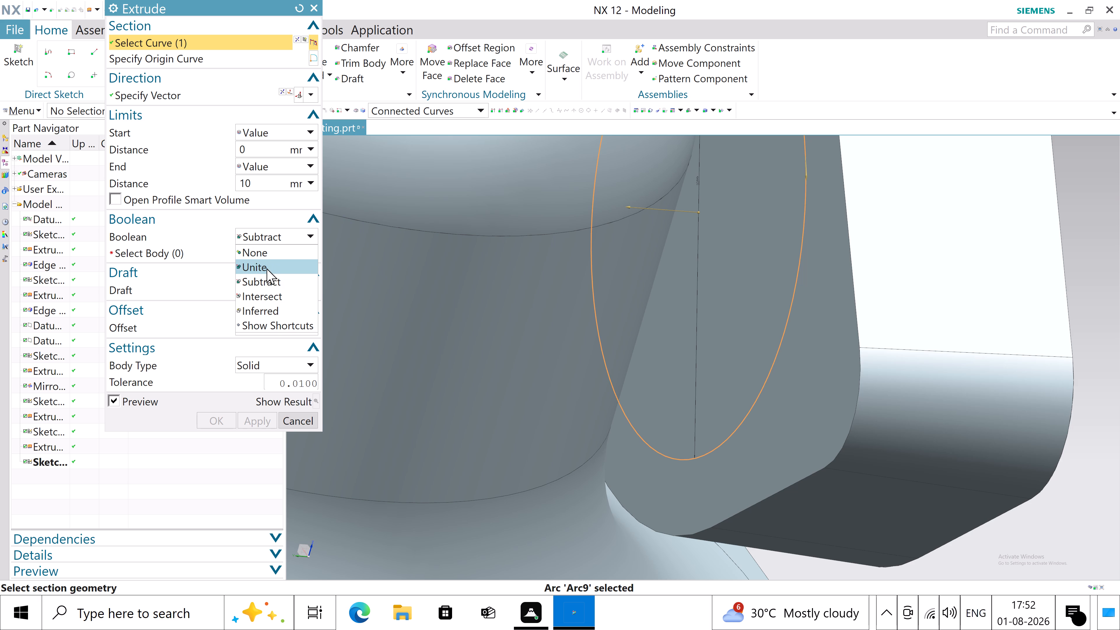
left_click(267, 268)
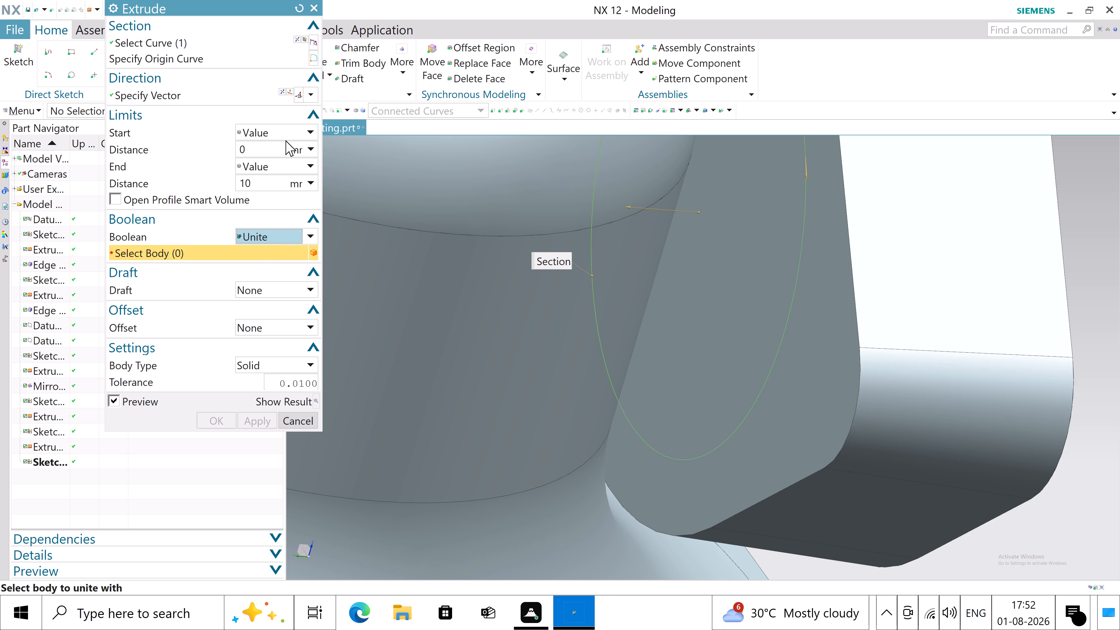
left_click(287, 172)
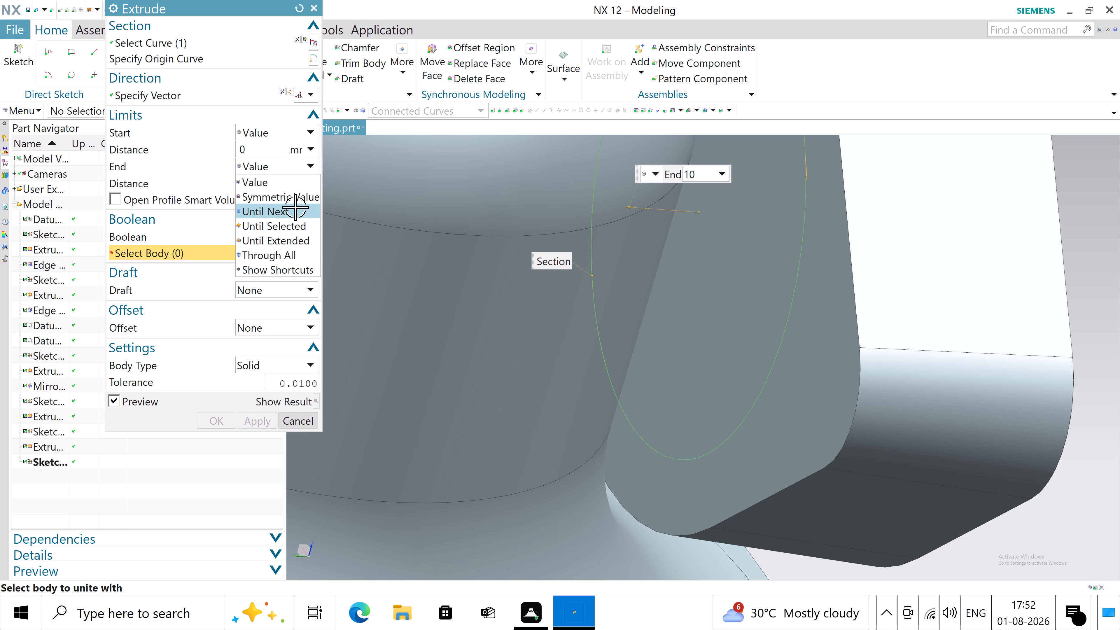
left_click(294, 211)
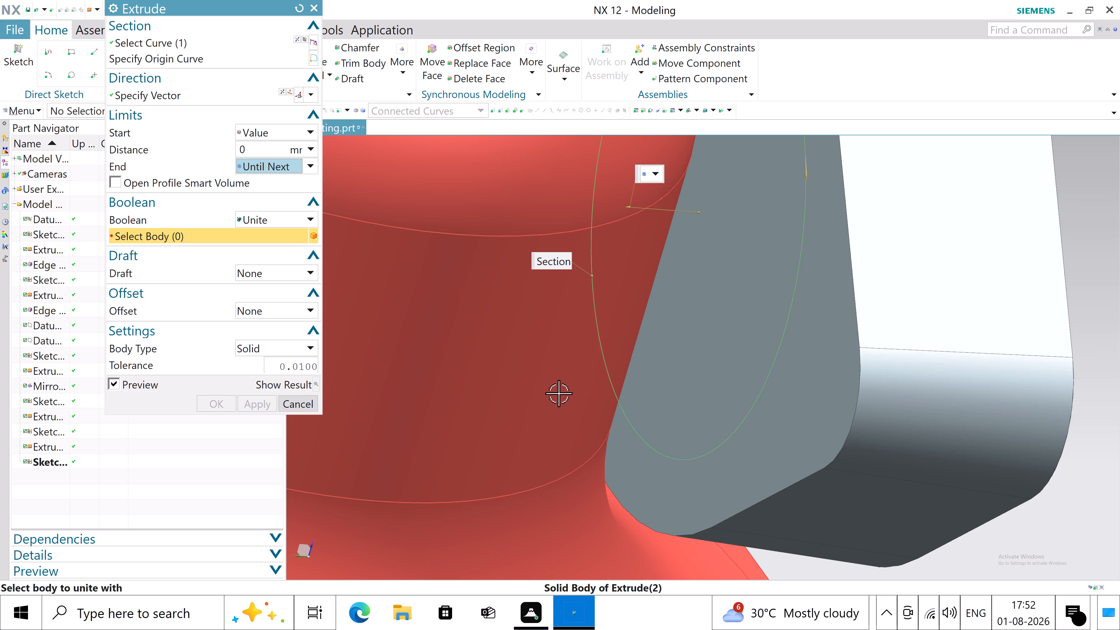
left_click(554, 395)
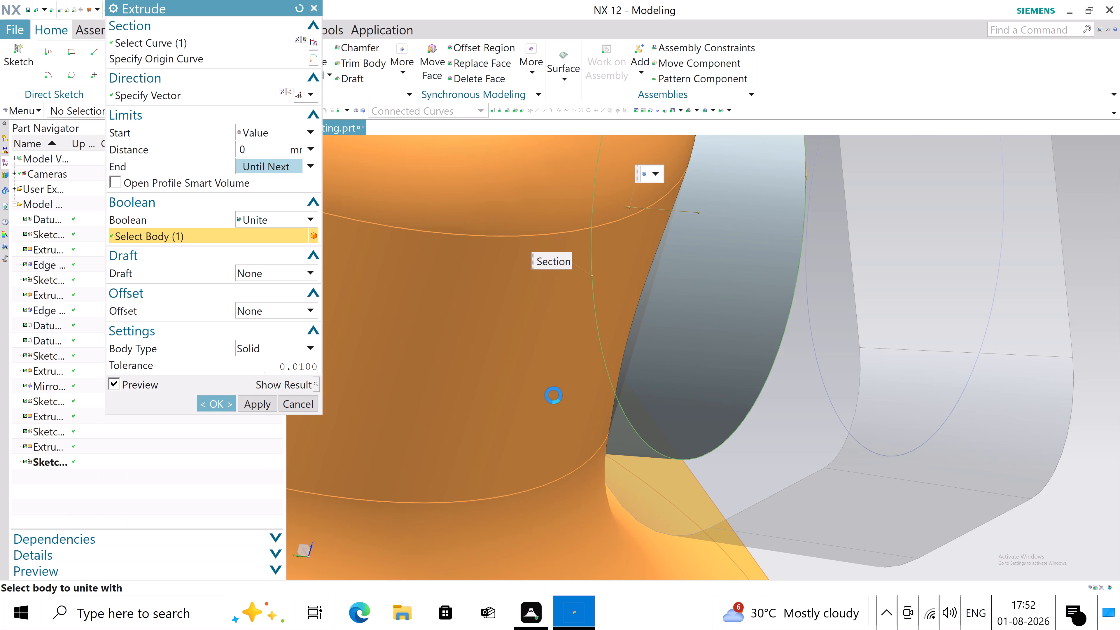
scroll(554, 395, "down", 7)
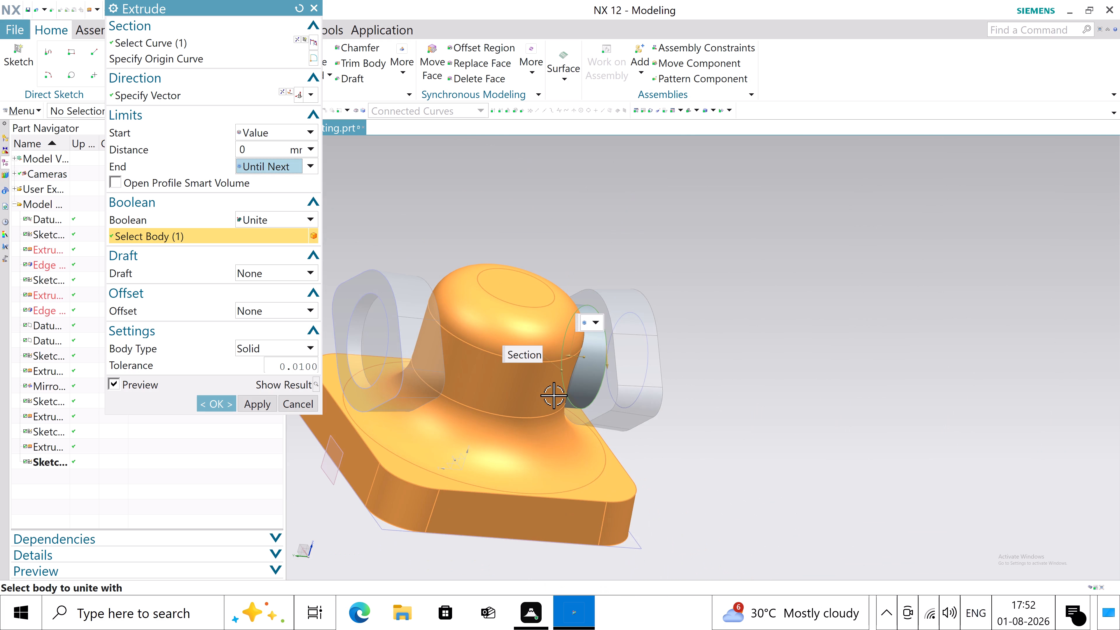
left_click(208, 406)
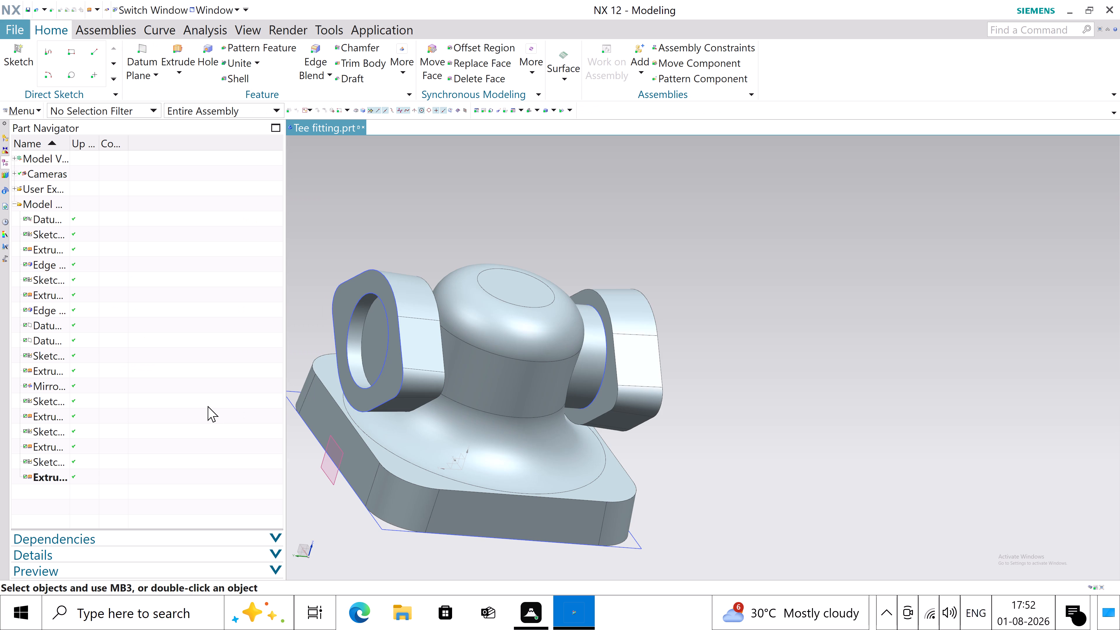
Mirror the extruded cylindrical neck to the opposite flange with Mirror Feature, about the datum coordinate system's XZ plane.
middle_click_drag(685, 405, 660, 393)
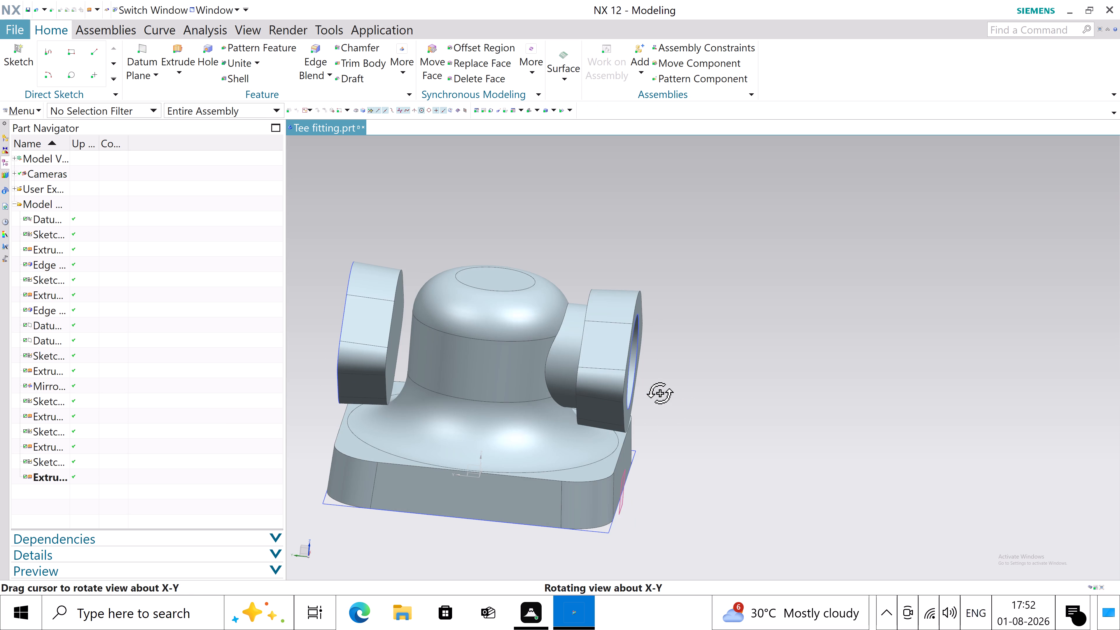
middle_click_drag(660, 393, 664, 395)
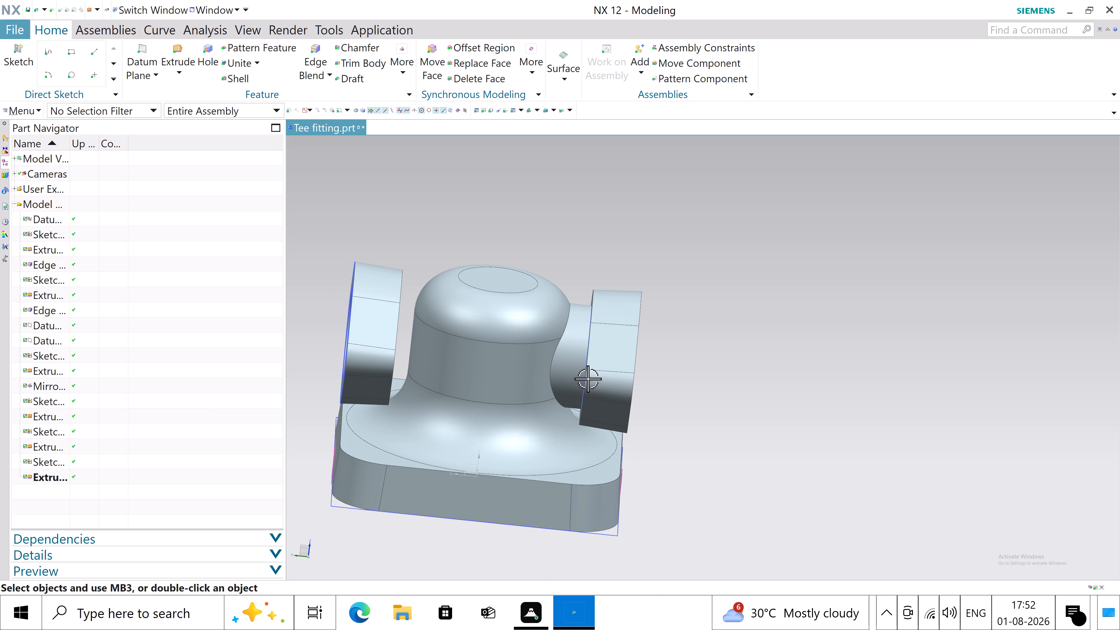
left_click(580, 376)
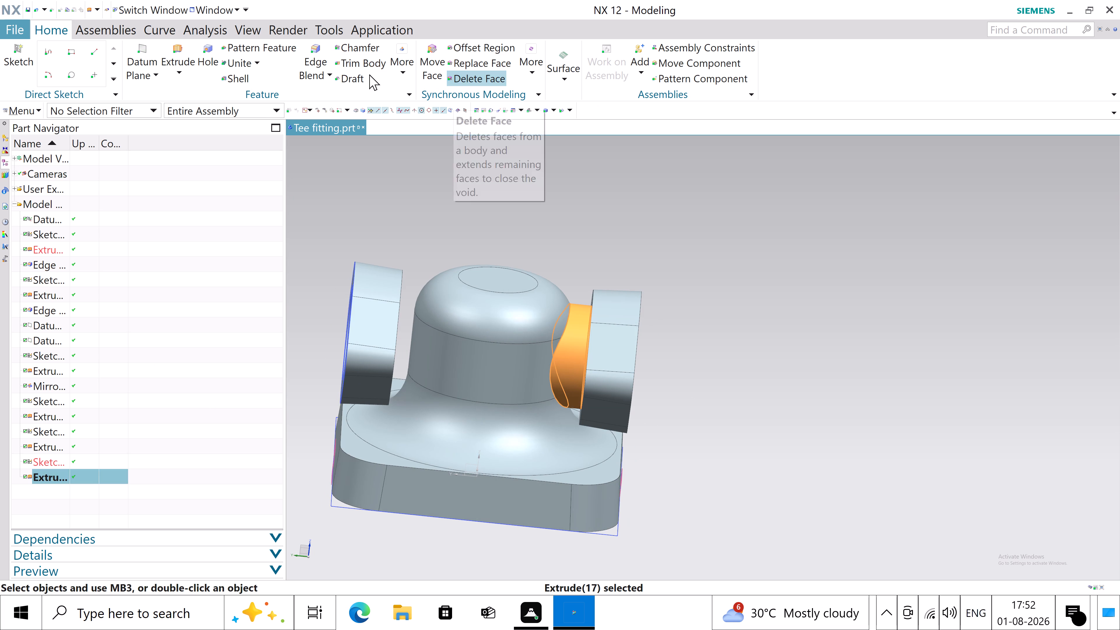
left_click(410, 75)
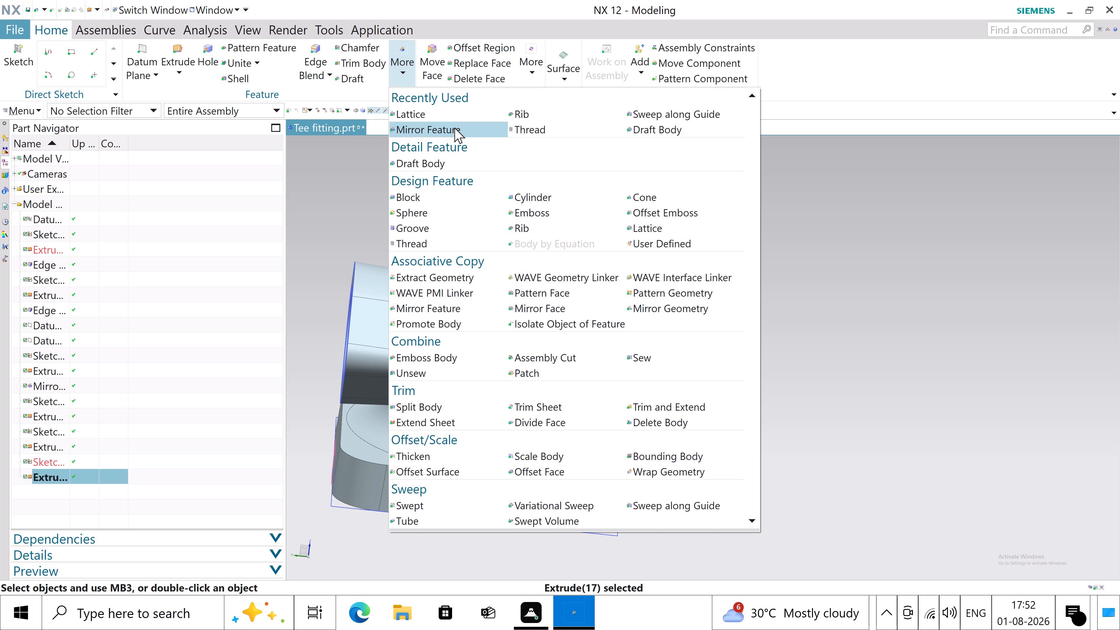
left_click(455, 128)
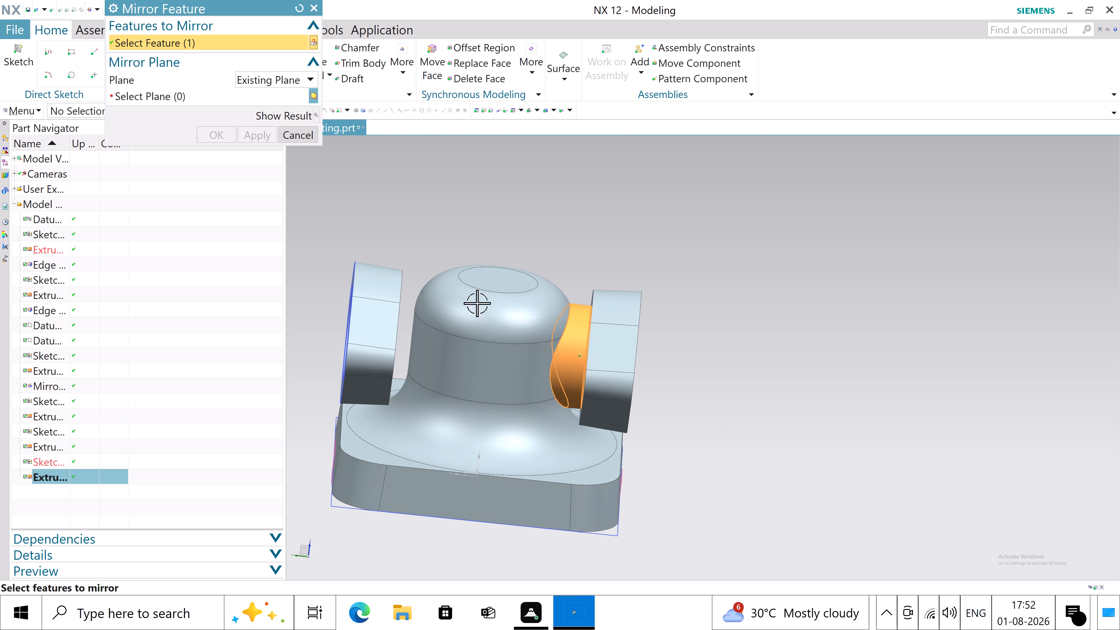
left_click(149, 95)
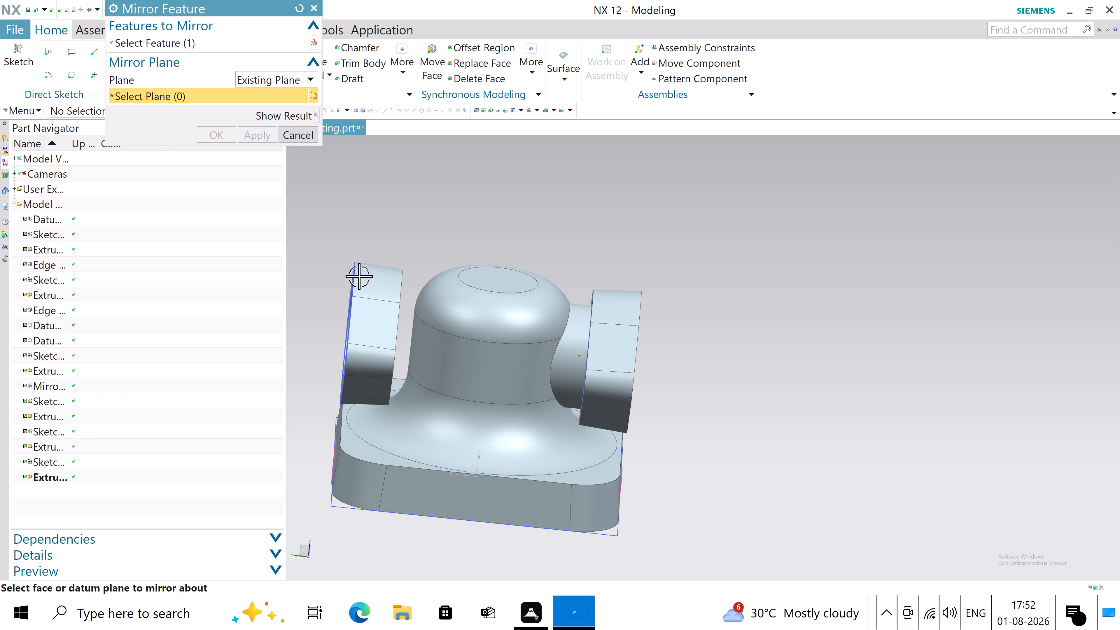
middle_click_drag(484, 540, 459, 515)
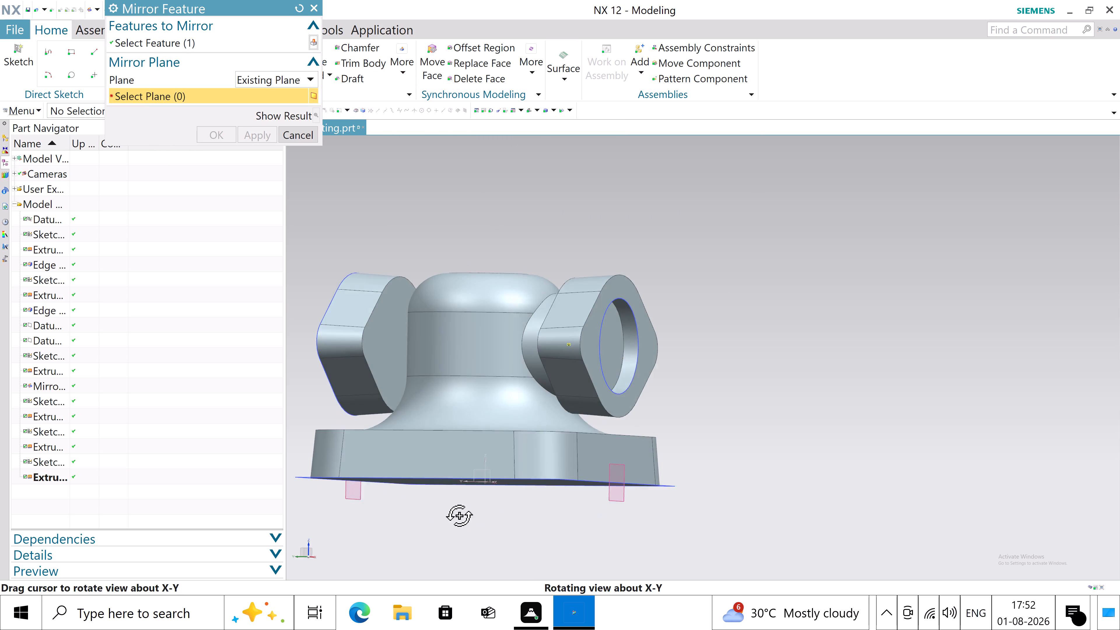
middle_click_drag(459, 515, 458, 507)
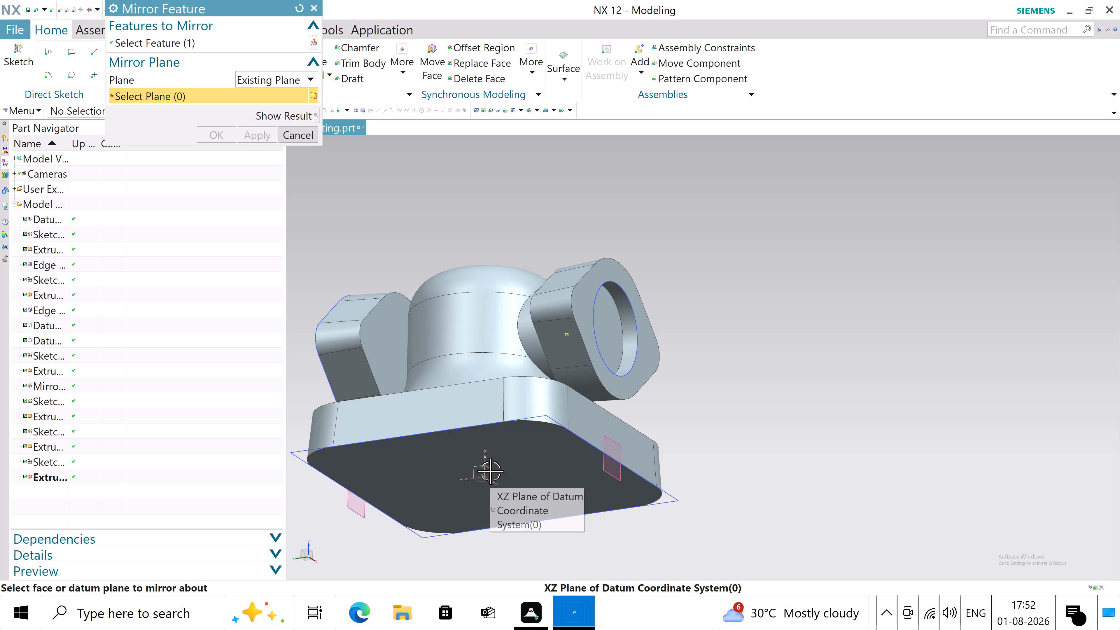
left_click(490, 471)
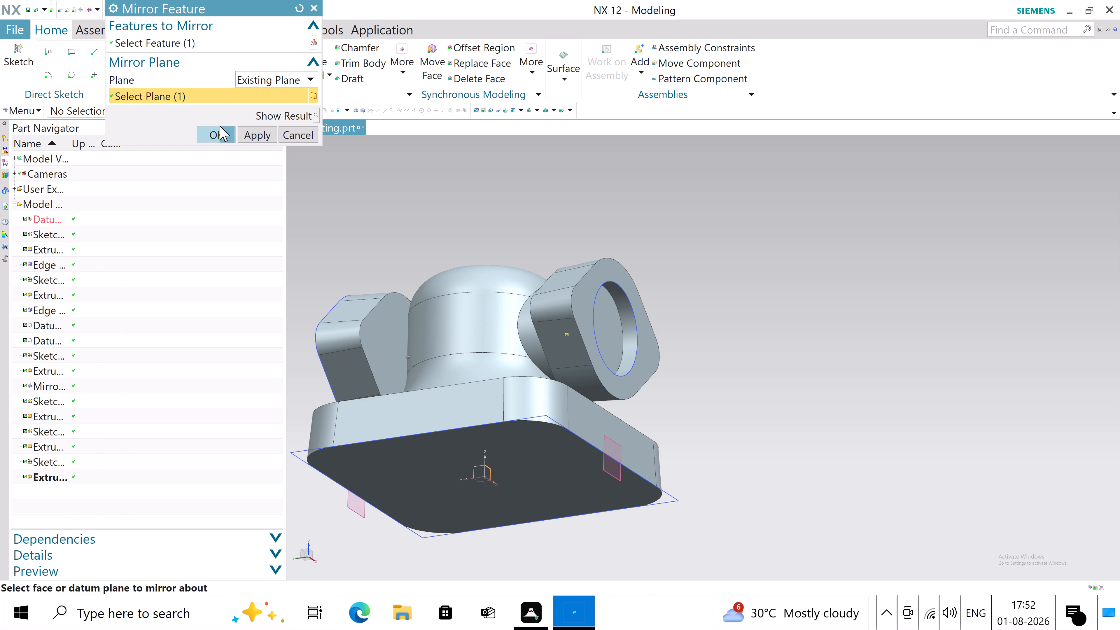
left_click(216, 132)
Unite one side flange as the target with the central body and the opposite side flange as tool bodies.
middle_click_drag(358, 277, 360, 277)
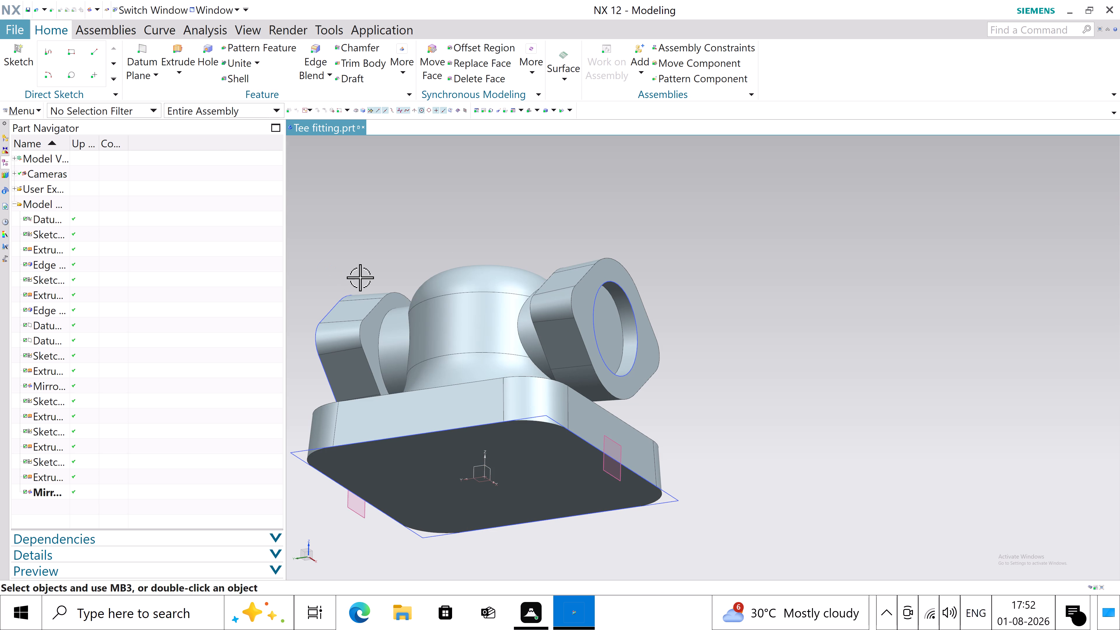
middle_click_drag(360, 277, 498, 379)
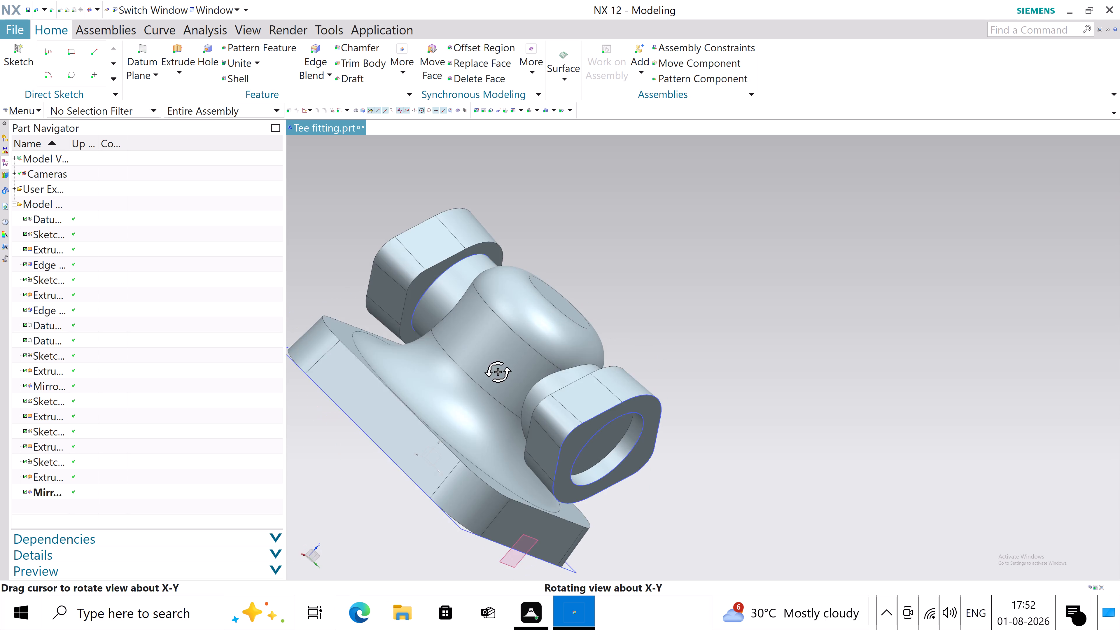
middle_click_drag(498, 379, 394, 365)
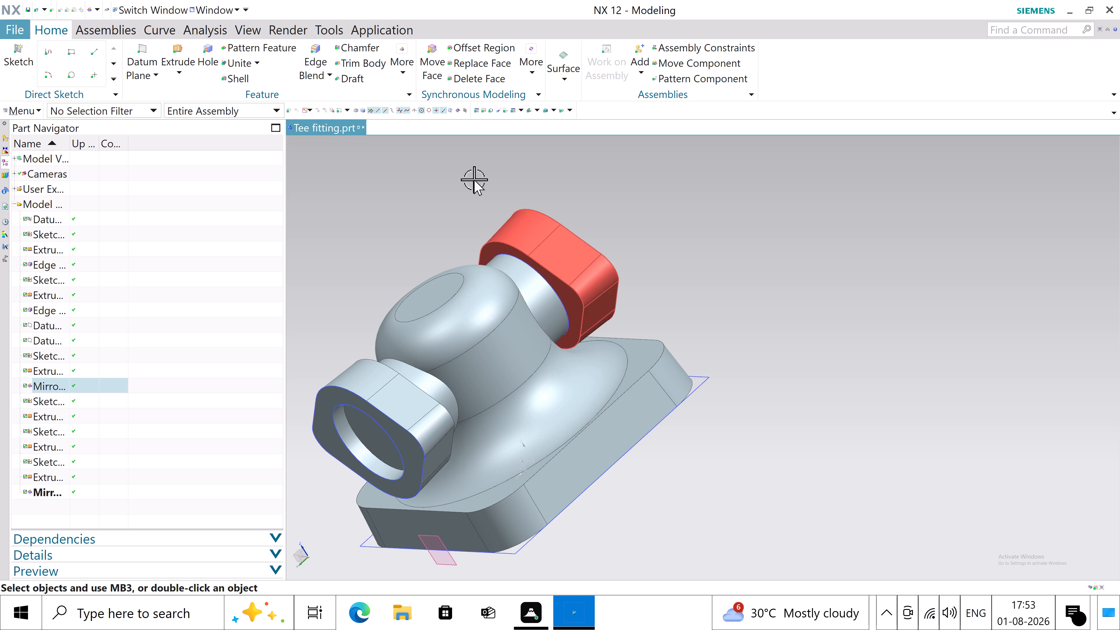
left_click(240, 65)
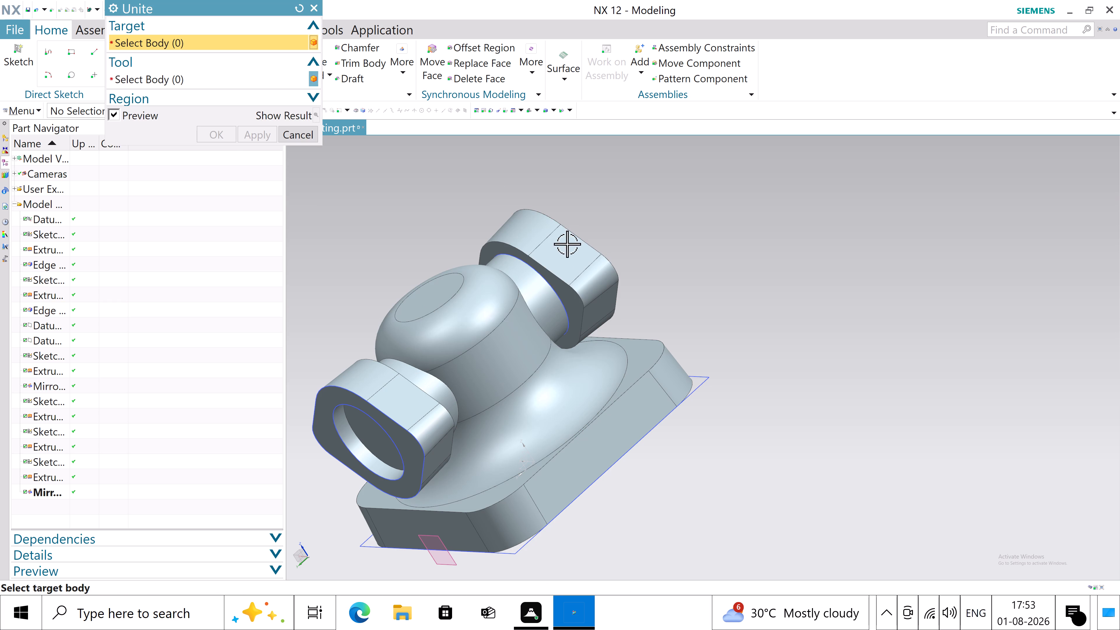
left_click(585, 264)
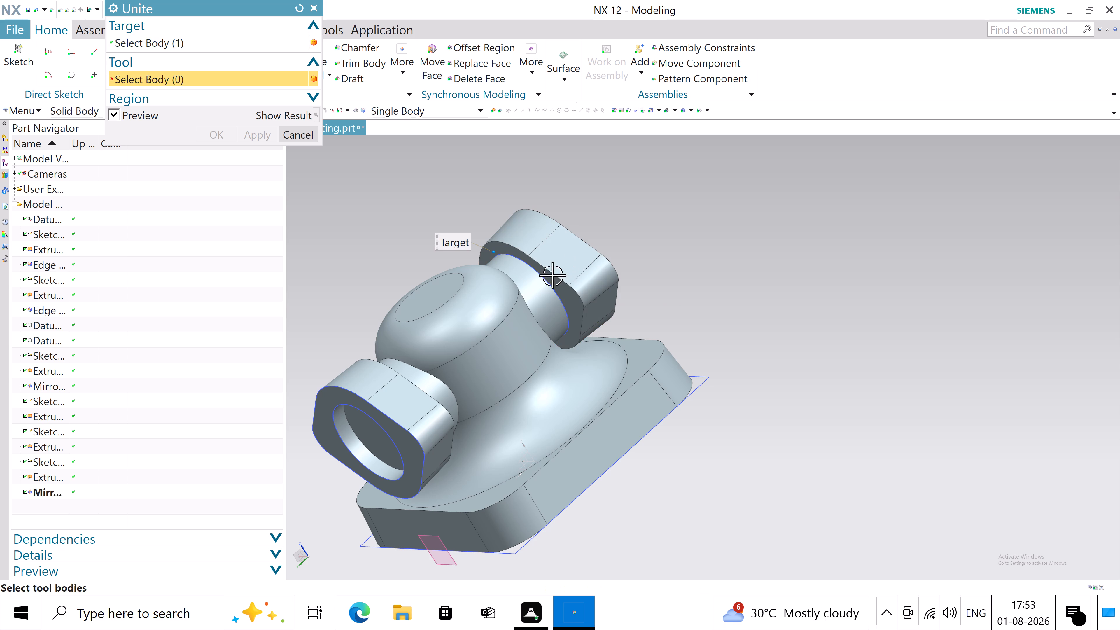
left_click(542, 298)
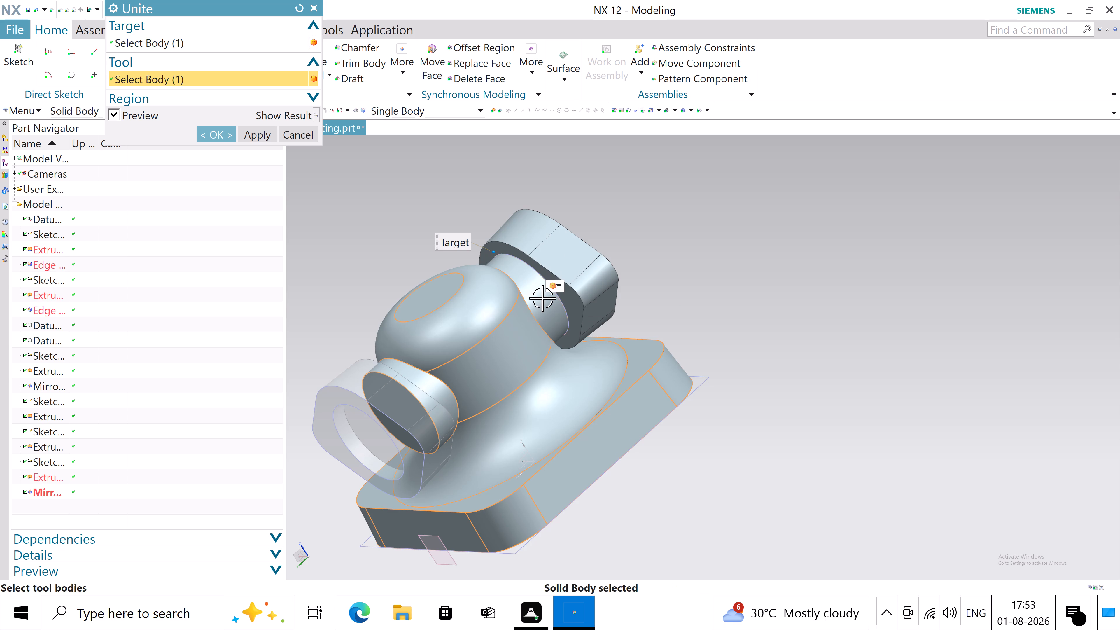
left_click(396, 413)
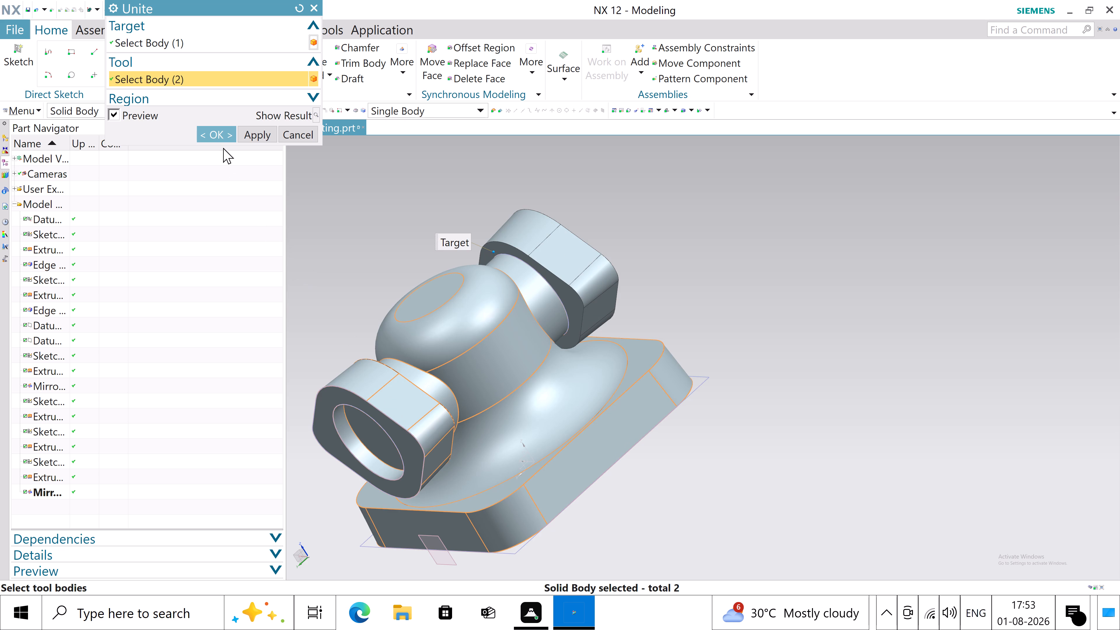
left_click(221, 135)
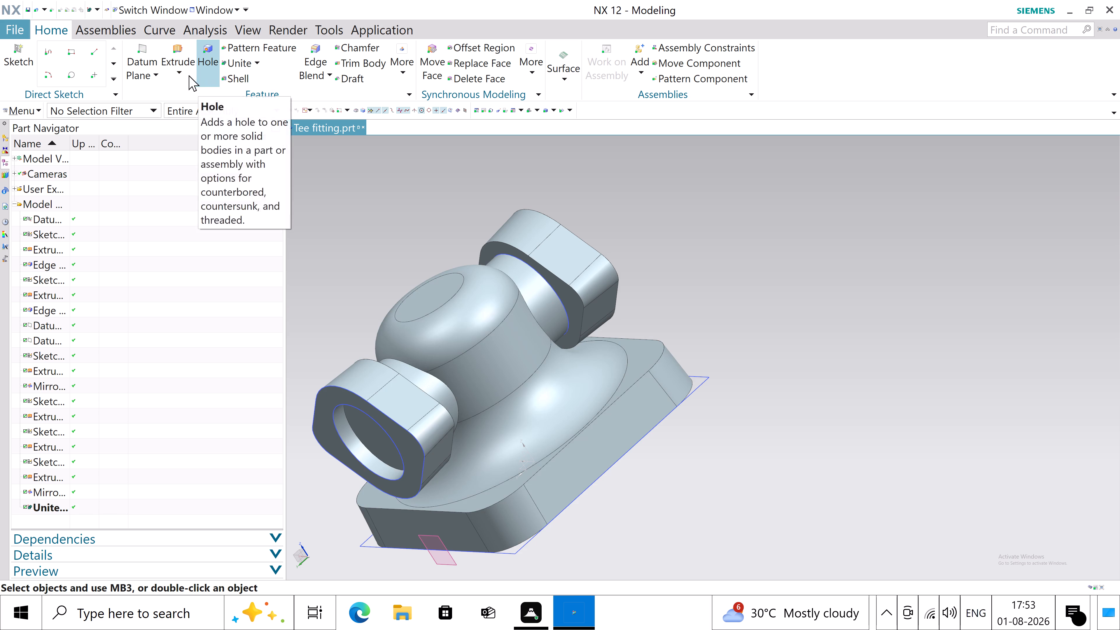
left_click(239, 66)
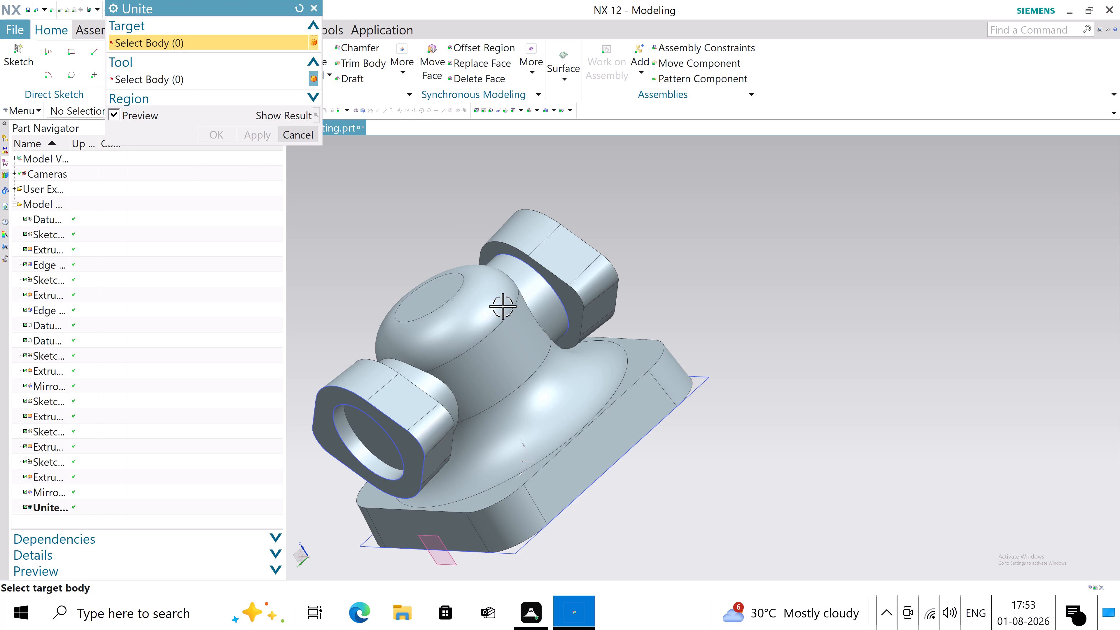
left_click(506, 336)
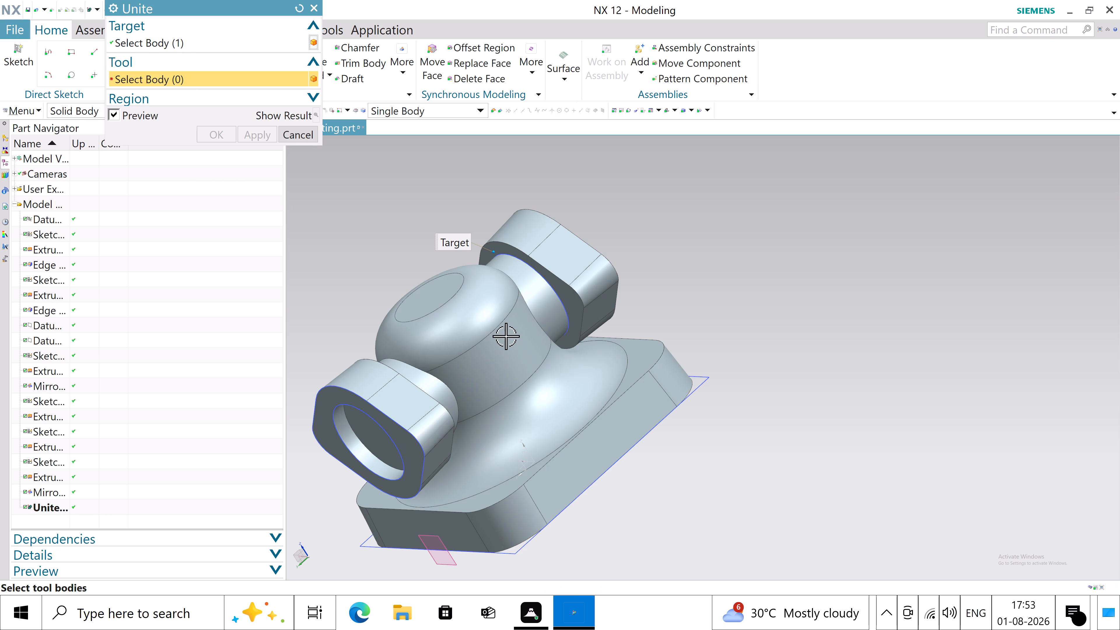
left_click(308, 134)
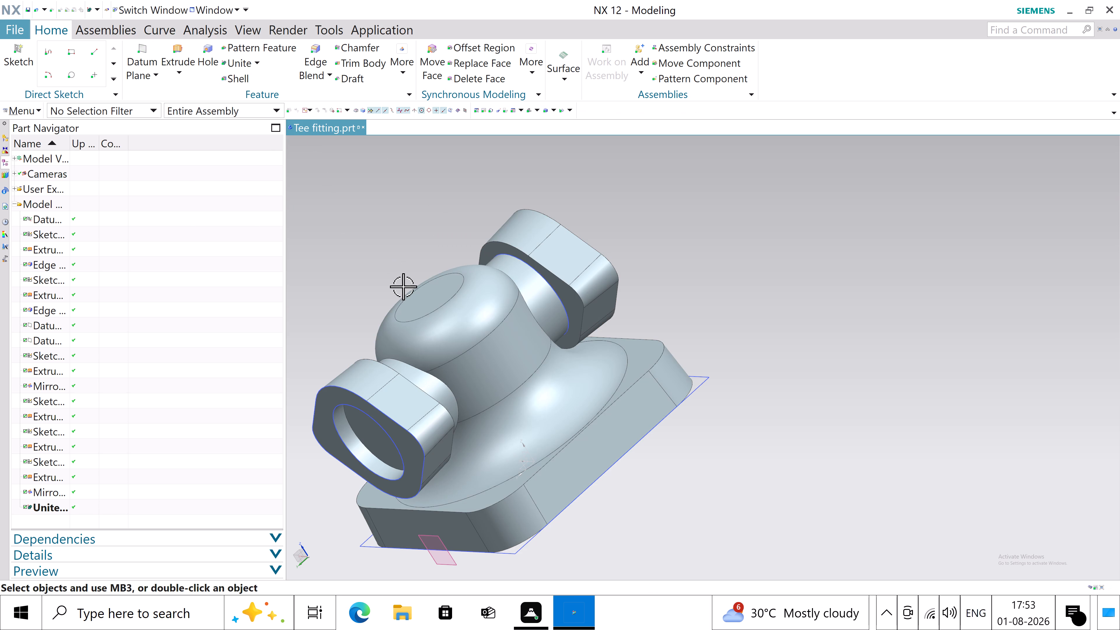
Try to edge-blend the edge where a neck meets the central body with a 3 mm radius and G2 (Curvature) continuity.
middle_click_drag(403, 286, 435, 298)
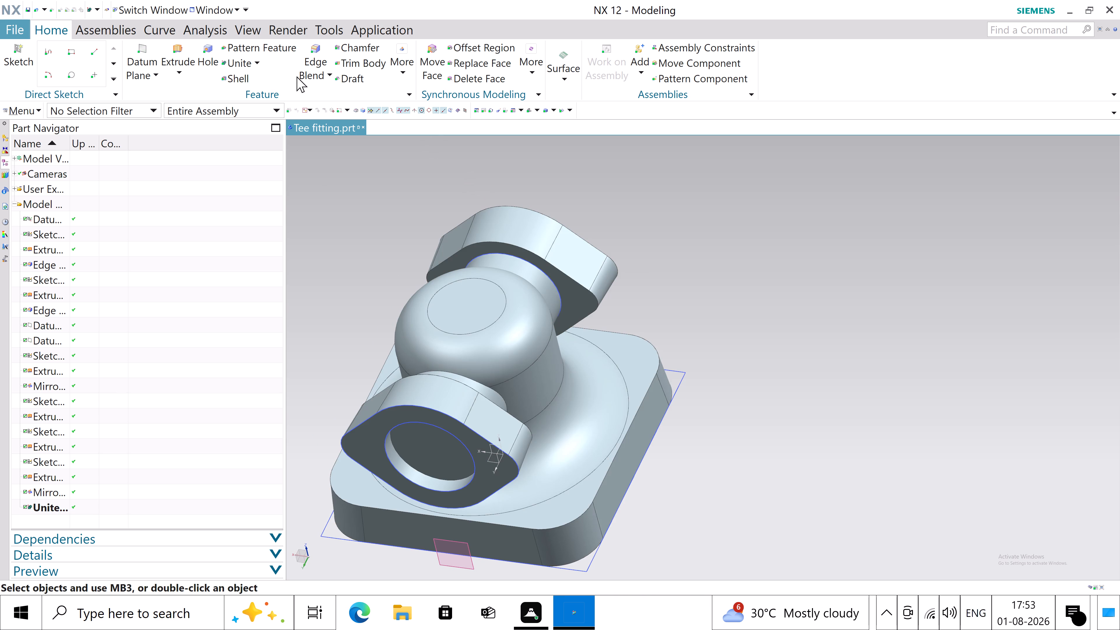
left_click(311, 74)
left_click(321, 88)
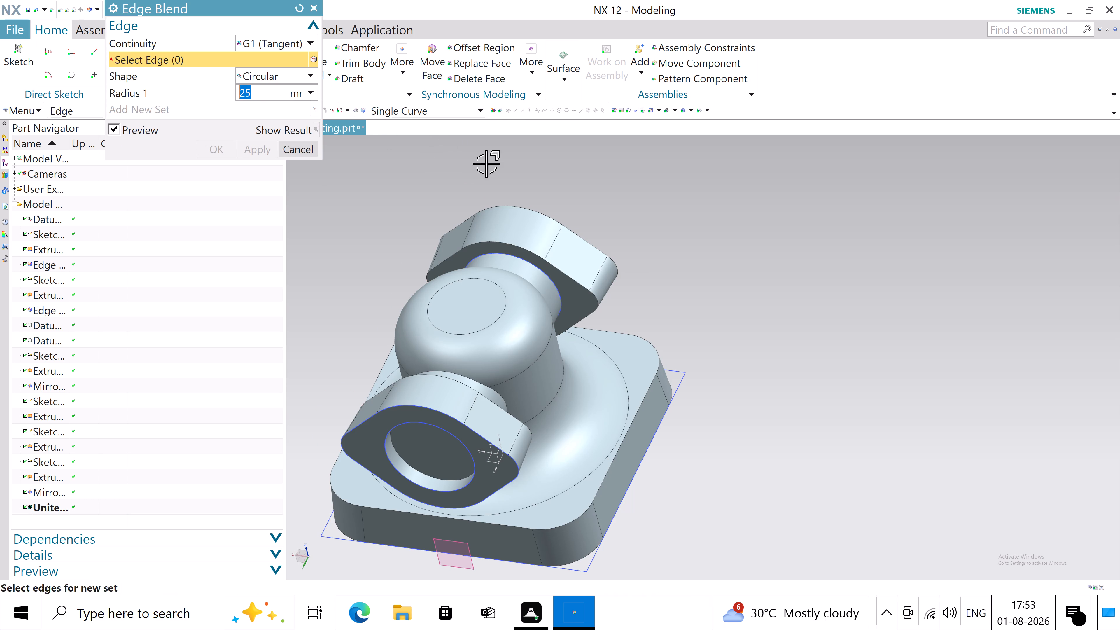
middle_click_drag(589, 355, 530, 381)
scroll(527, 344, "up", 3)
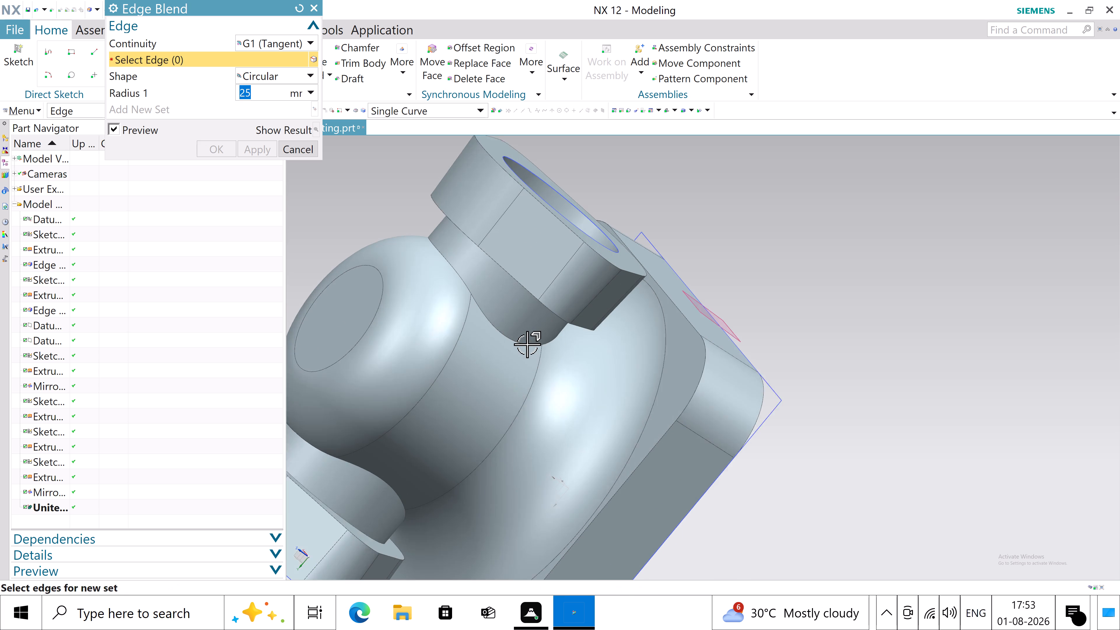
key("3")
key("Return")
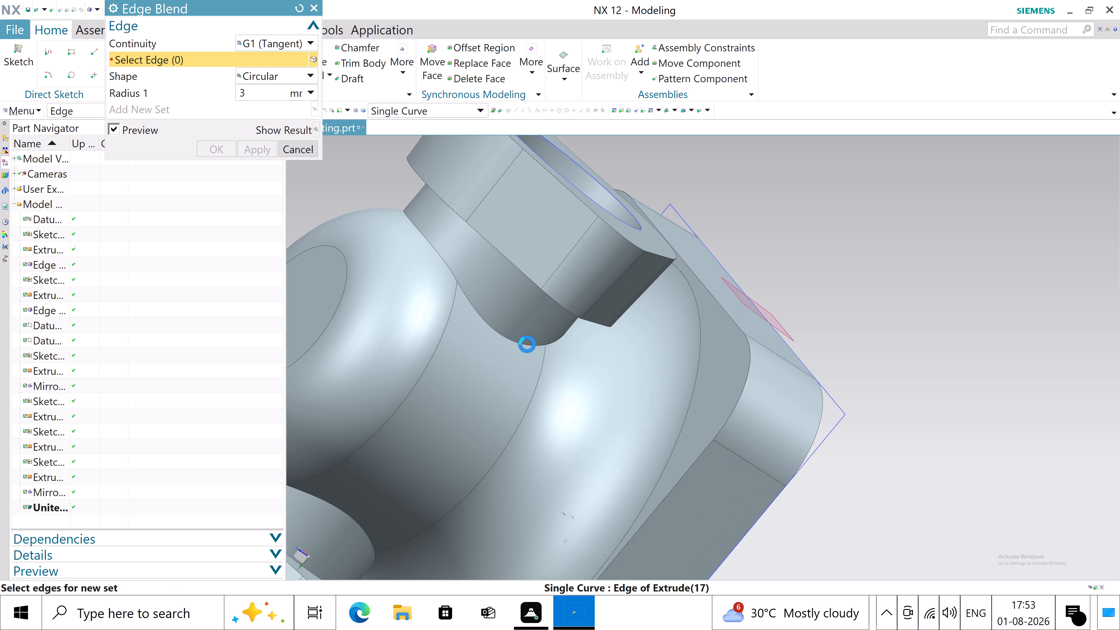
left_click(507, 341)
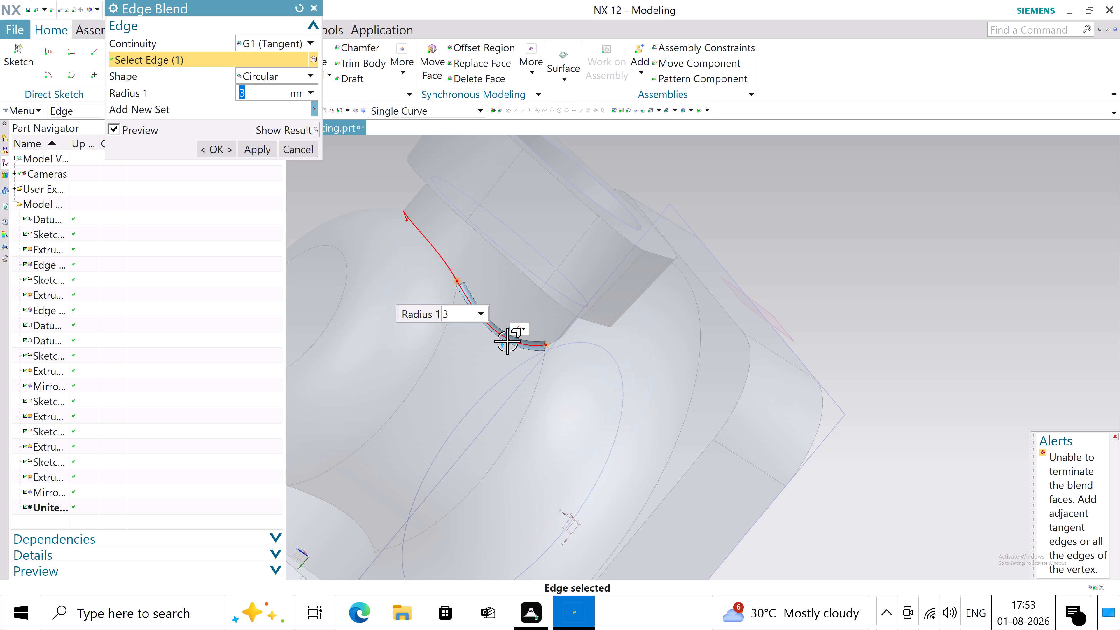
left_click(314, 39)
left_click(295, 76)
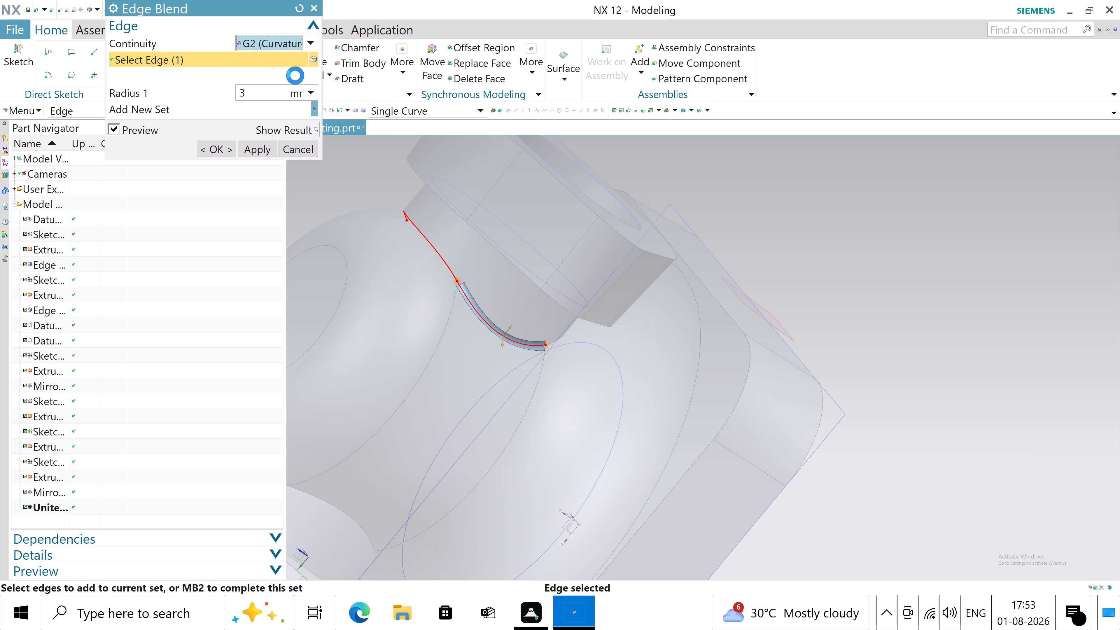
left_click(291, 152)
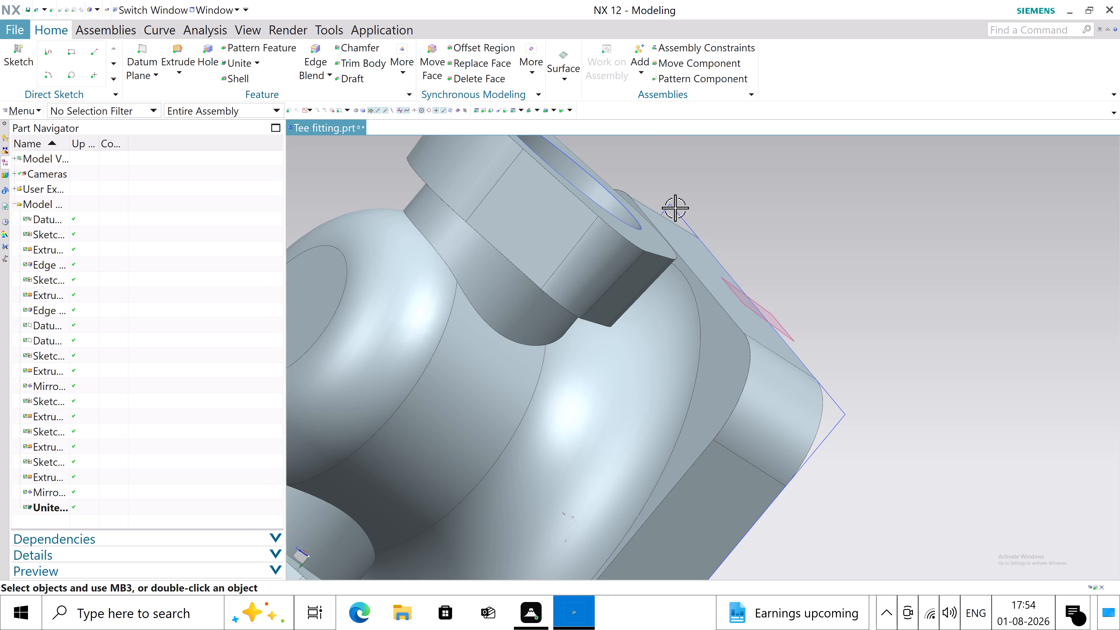
Create a Feature Intersection Edge face blend of 7 mm radius on the united body, rounding the edges between the necks and side flanges.
middle_click_drag(679, 209, 698, 213)
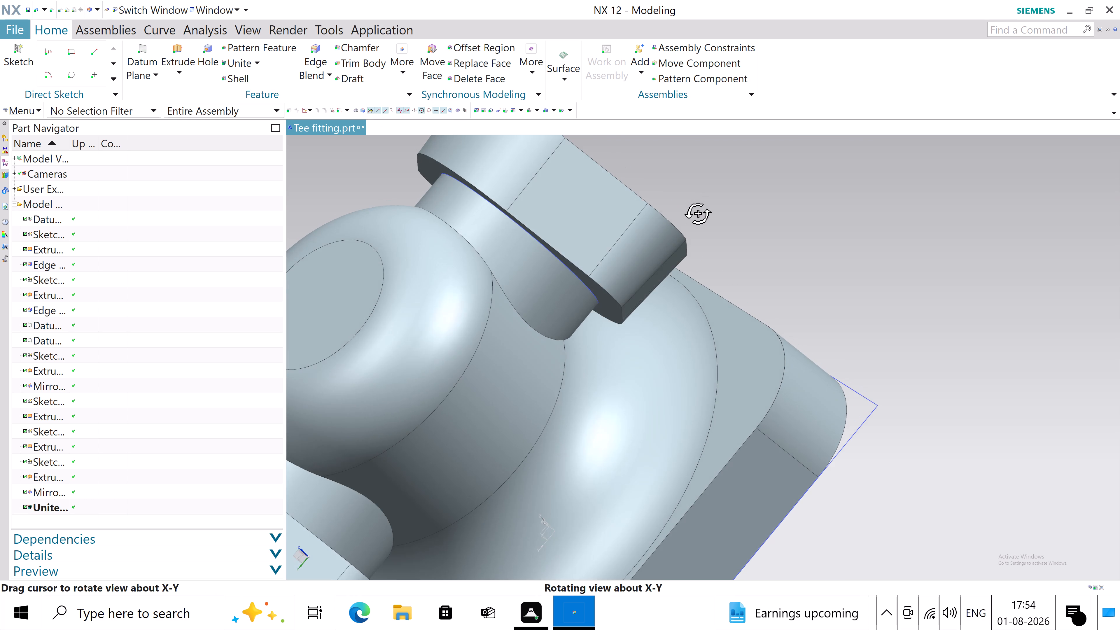
middle_click_drag(698, 213, 717, 211)
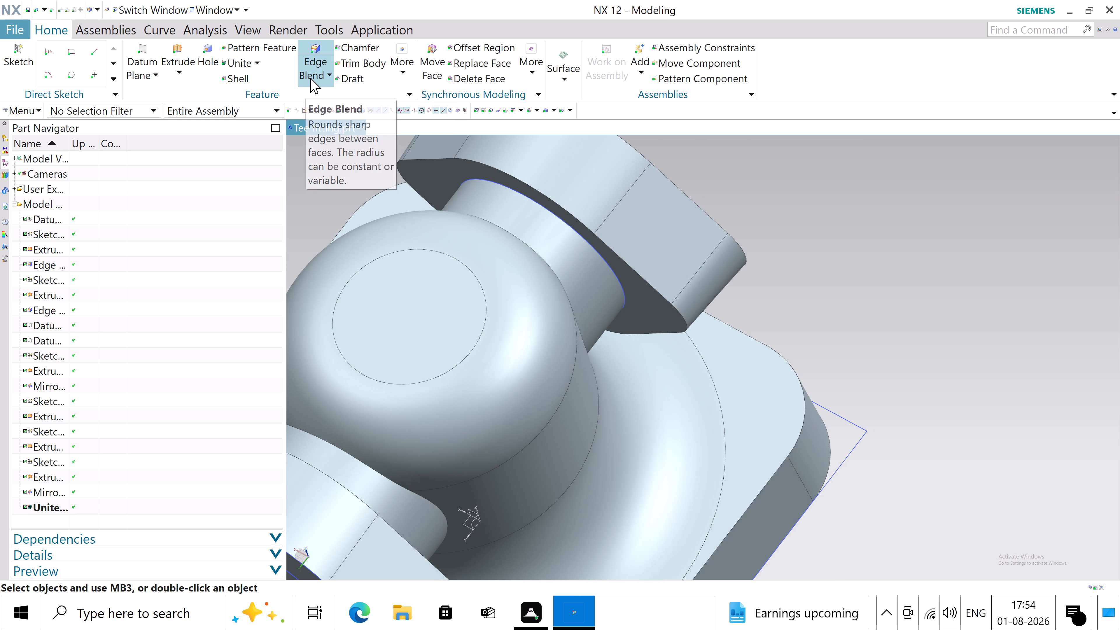
left_click(311, 78)
left_click(328, 111)
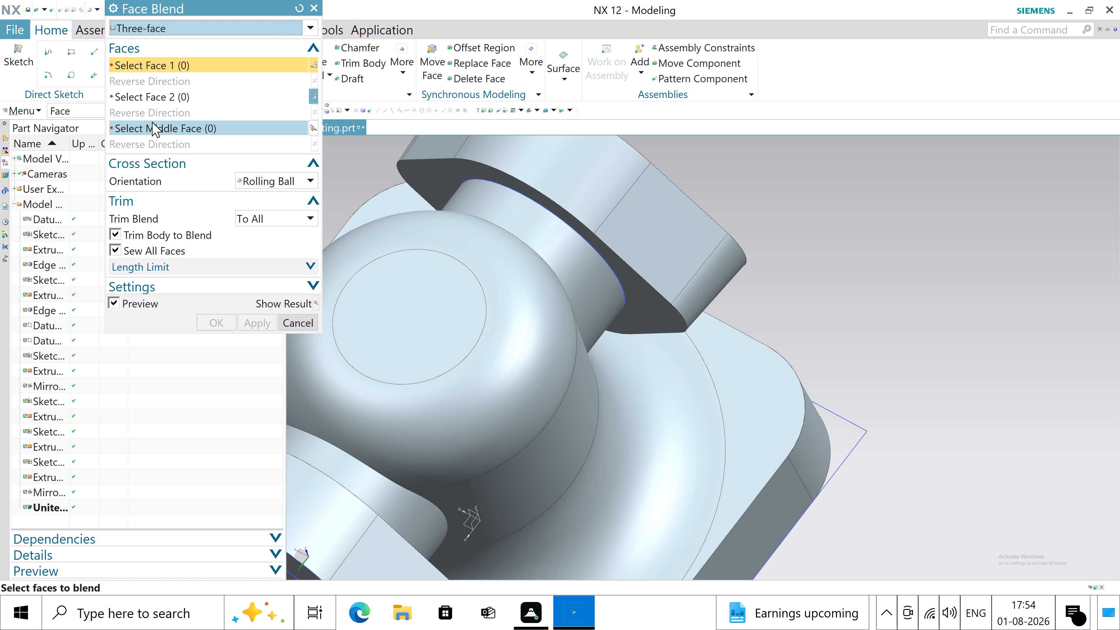
left_click(180, 32)
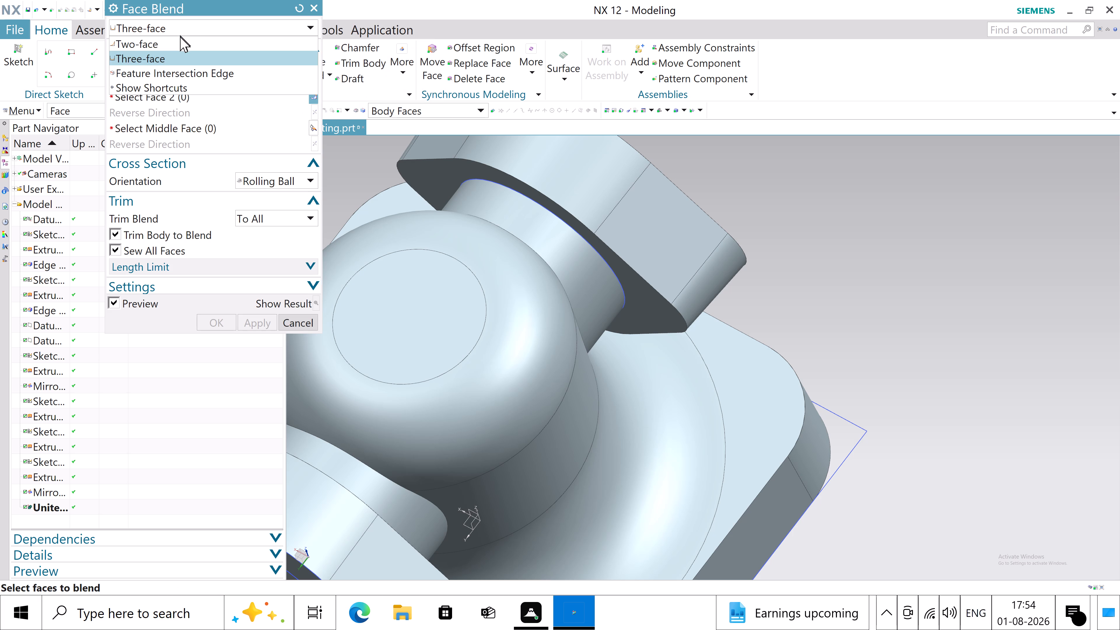
left_click(183, 68)
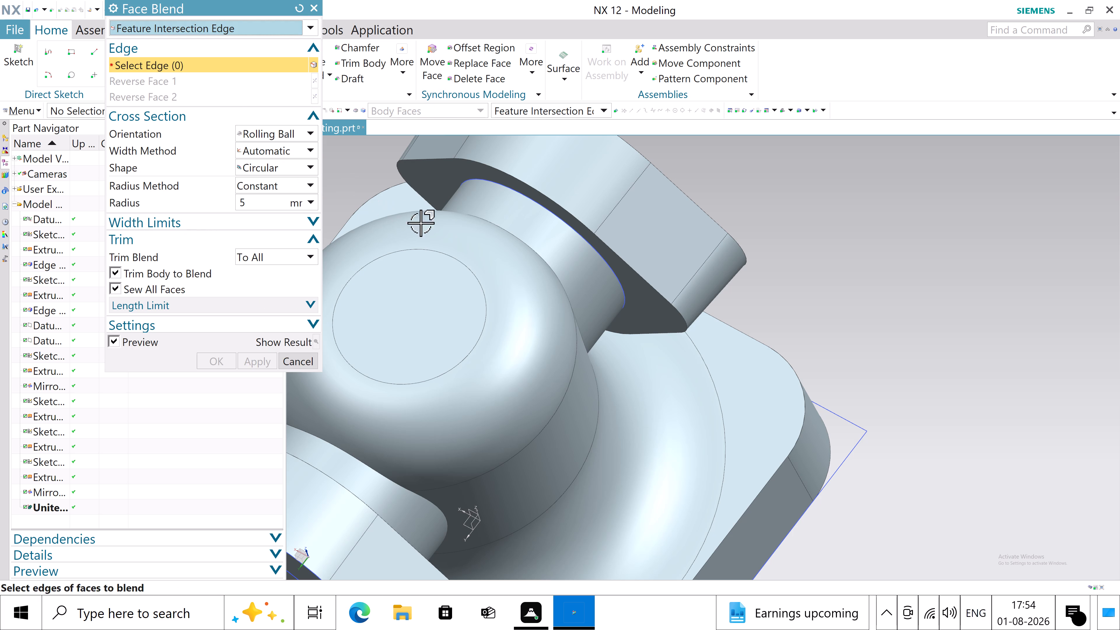
middle_click_drag(518, 341, 483, 349)
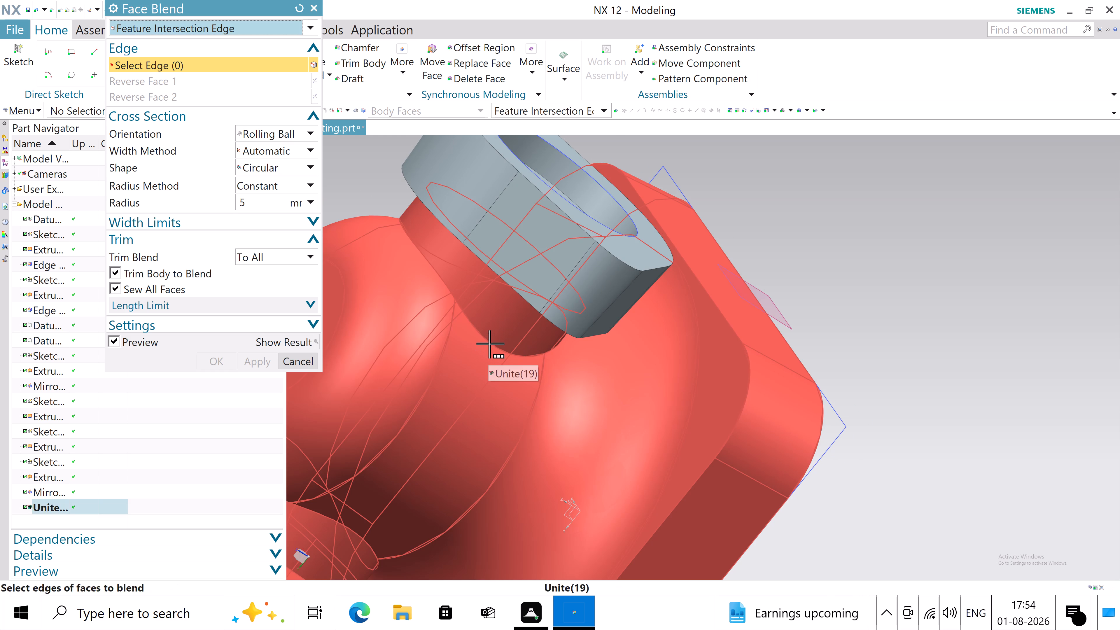
left_click(238, 58)
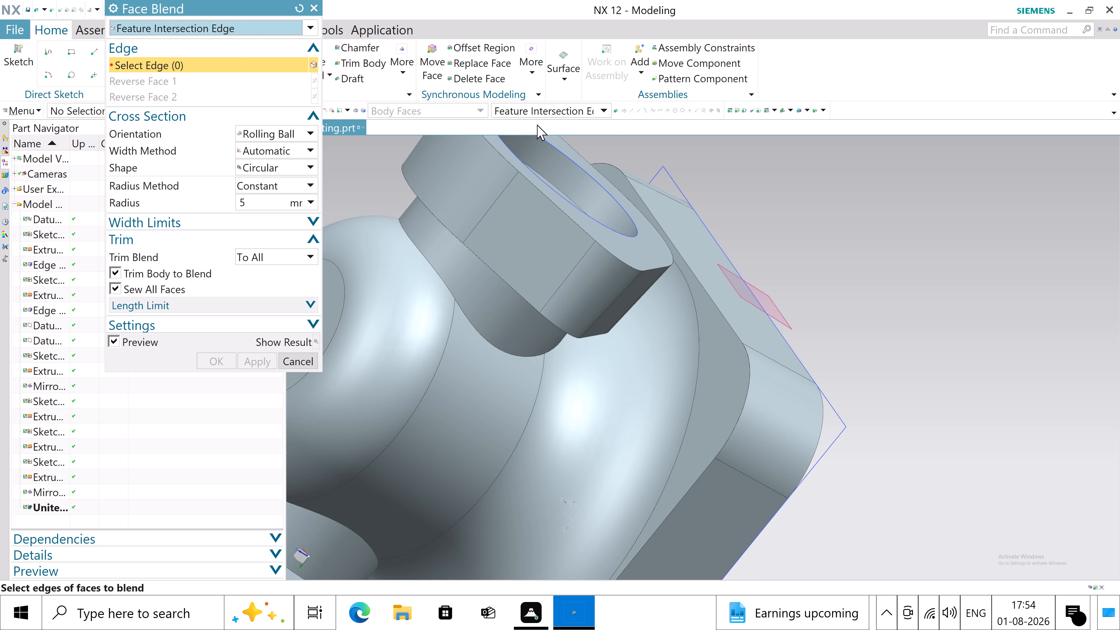
left_click(539, 118)
left_click(539, 107)
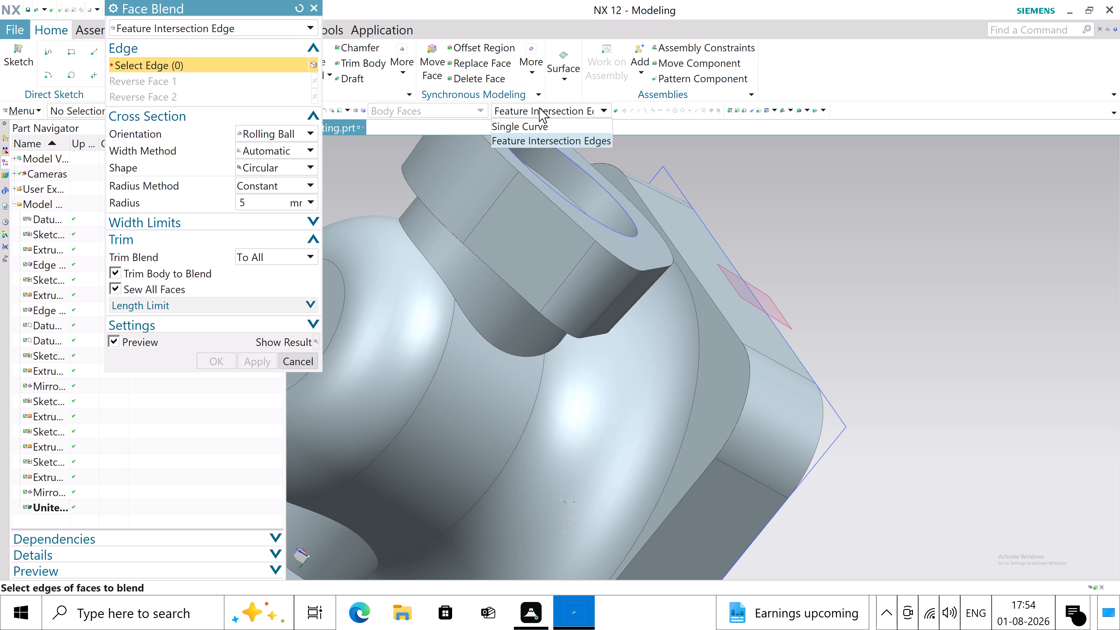
left_click(539, 107)
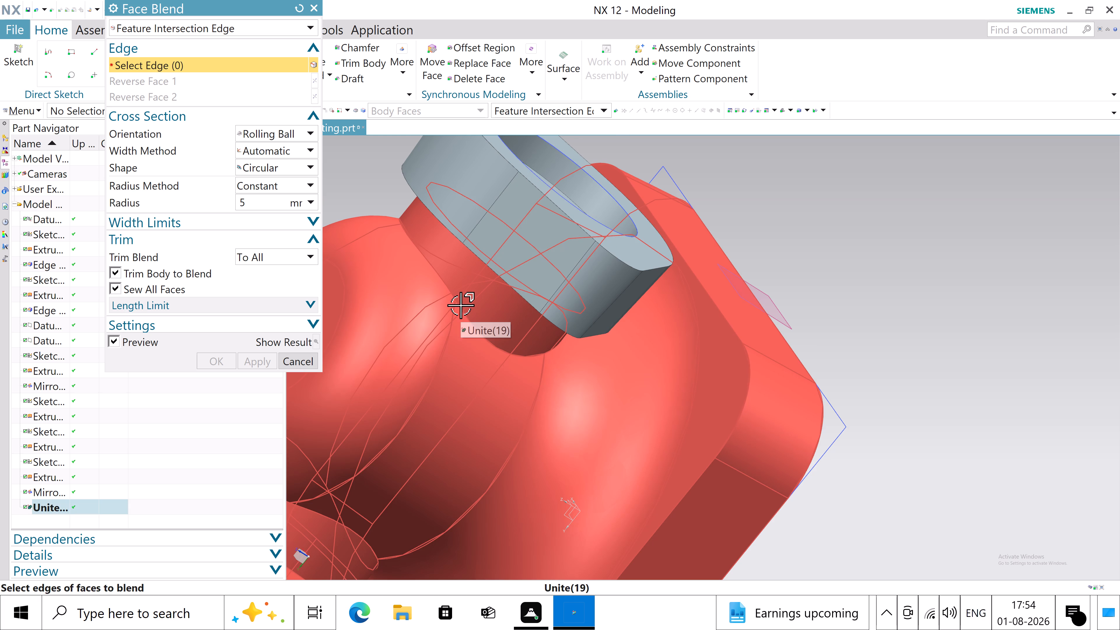
left_click(459, 307)
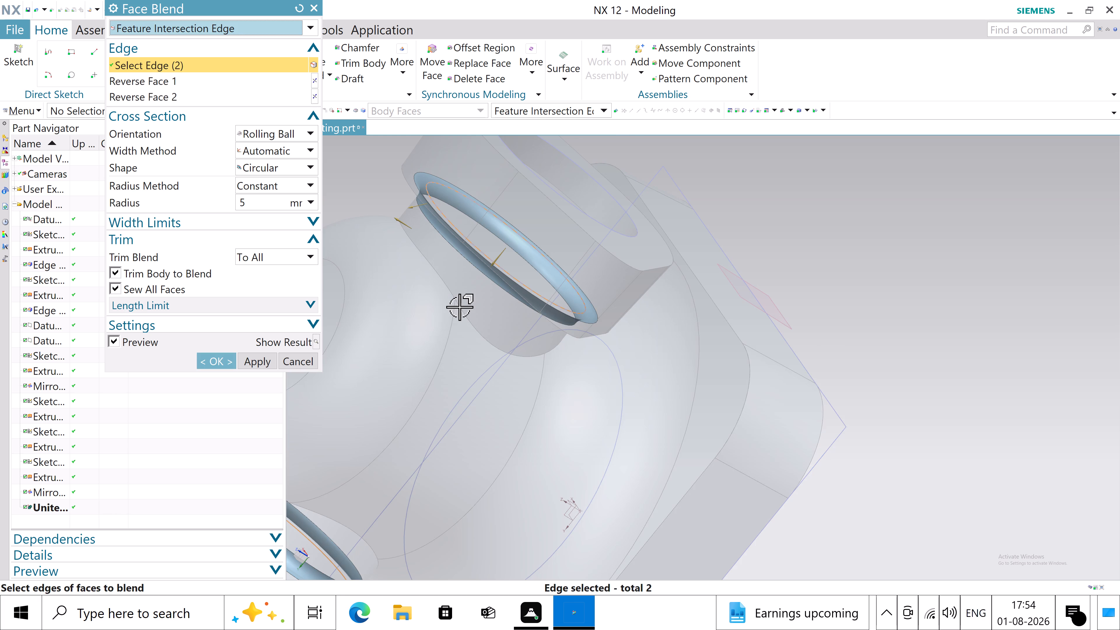
middle_click_drag(778, 294, 799, 283)
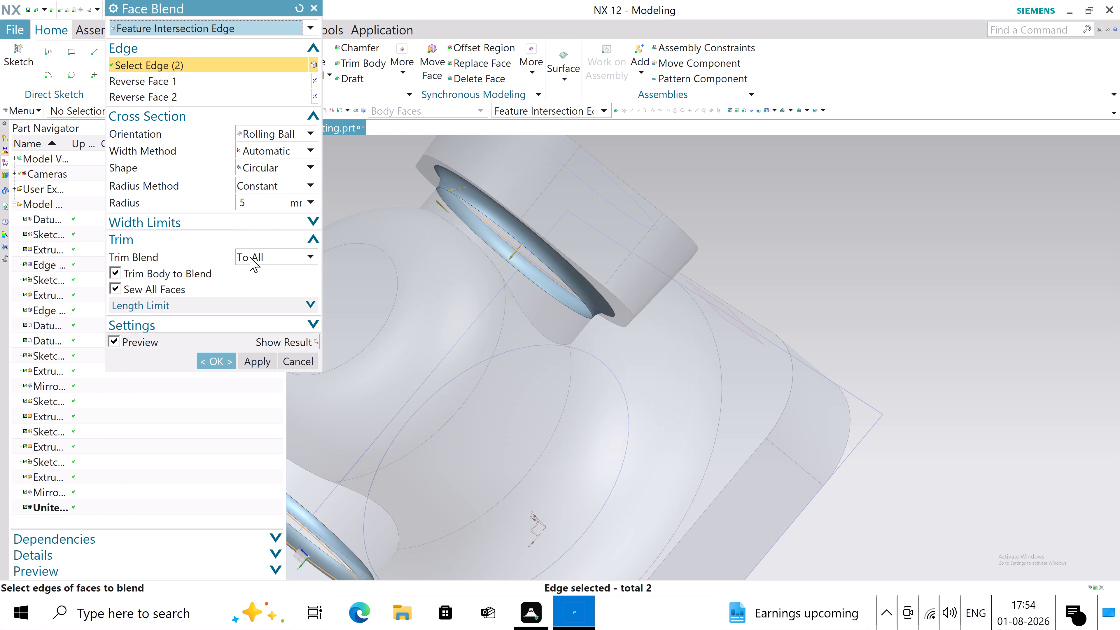
left_click_drag(260, 201, 222, 205)
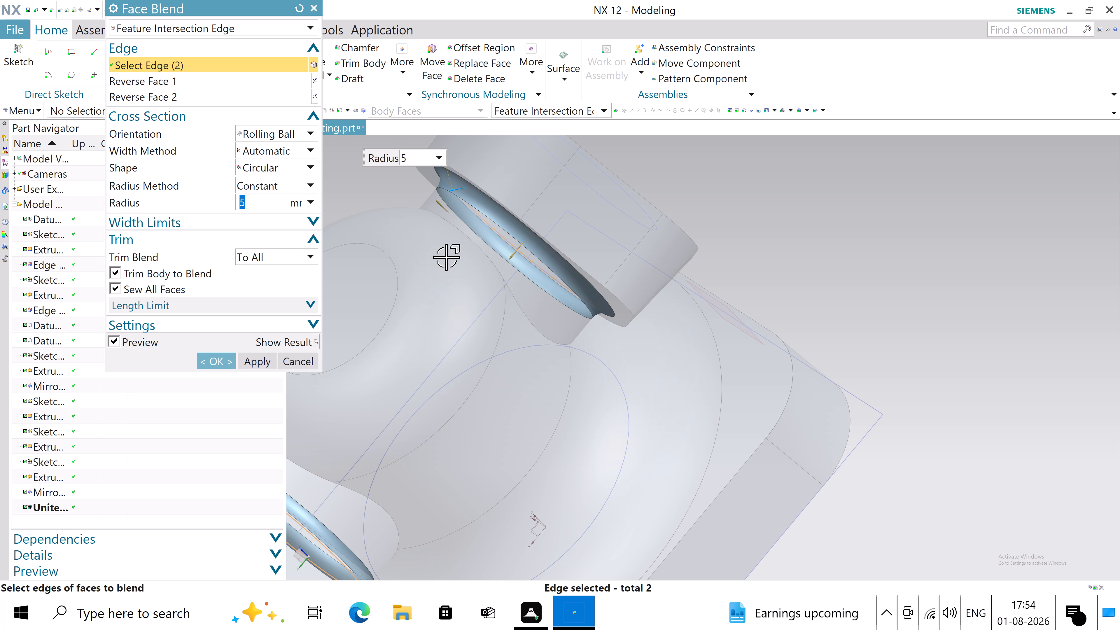
key("7")
key("Return")
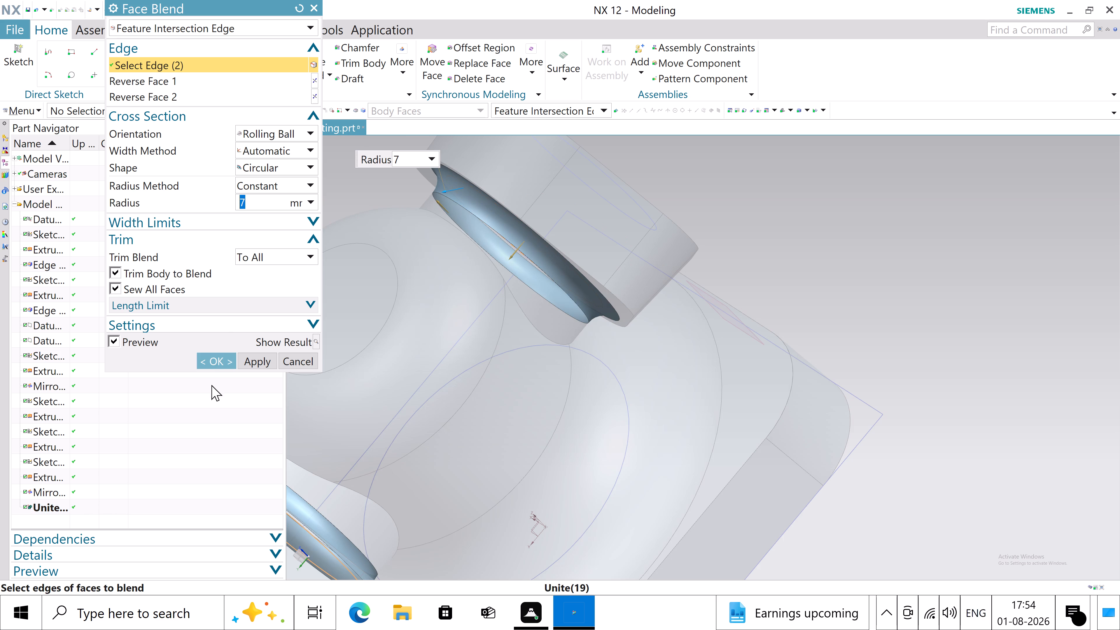
left_click(220, 365)
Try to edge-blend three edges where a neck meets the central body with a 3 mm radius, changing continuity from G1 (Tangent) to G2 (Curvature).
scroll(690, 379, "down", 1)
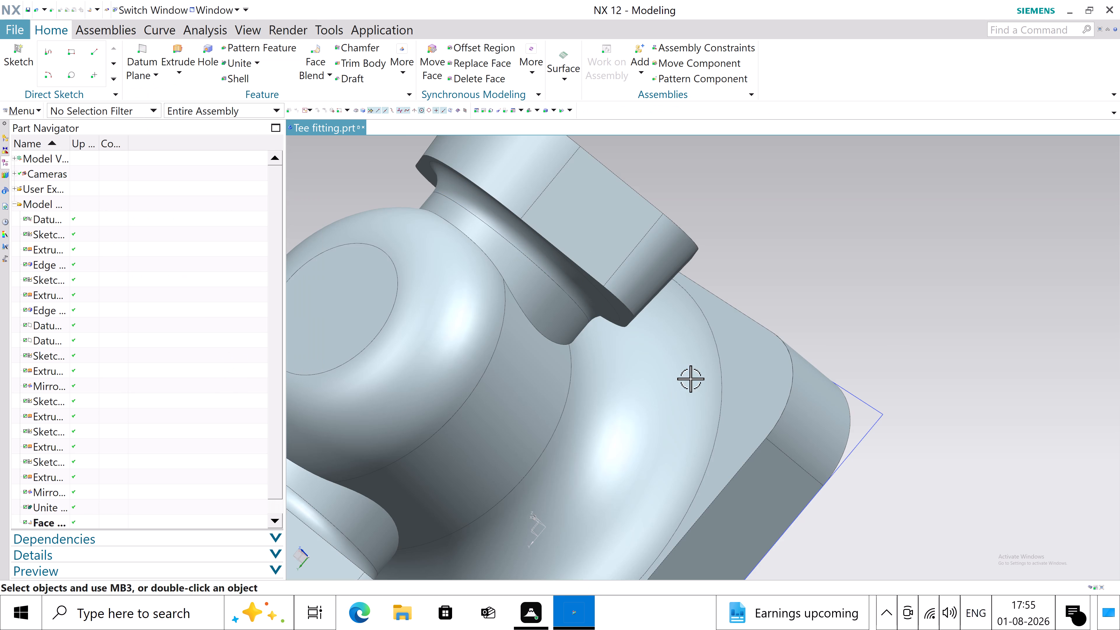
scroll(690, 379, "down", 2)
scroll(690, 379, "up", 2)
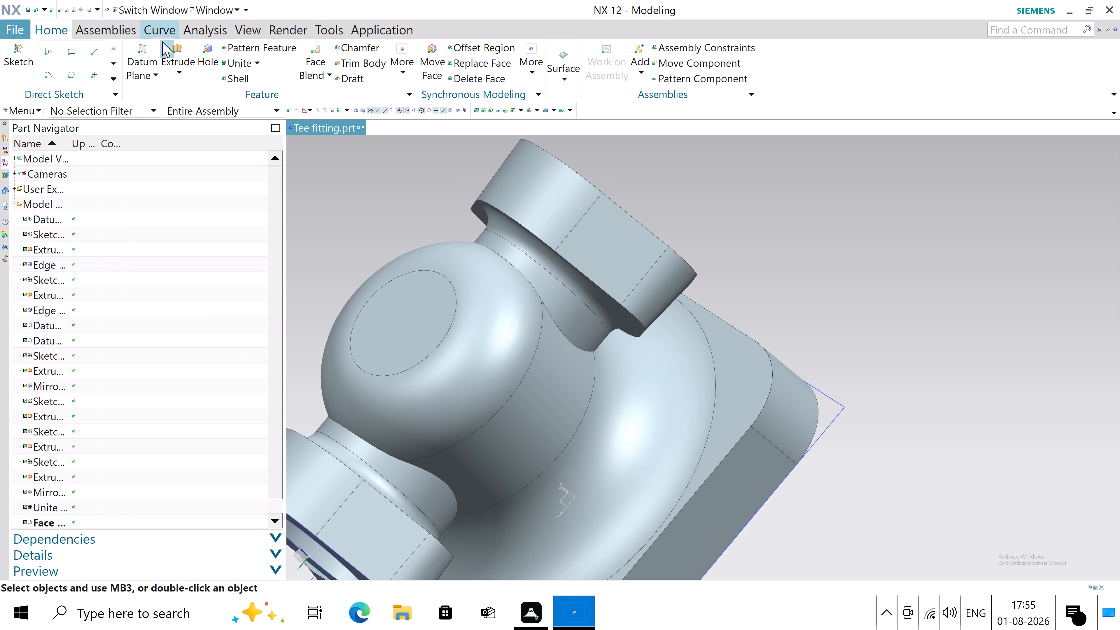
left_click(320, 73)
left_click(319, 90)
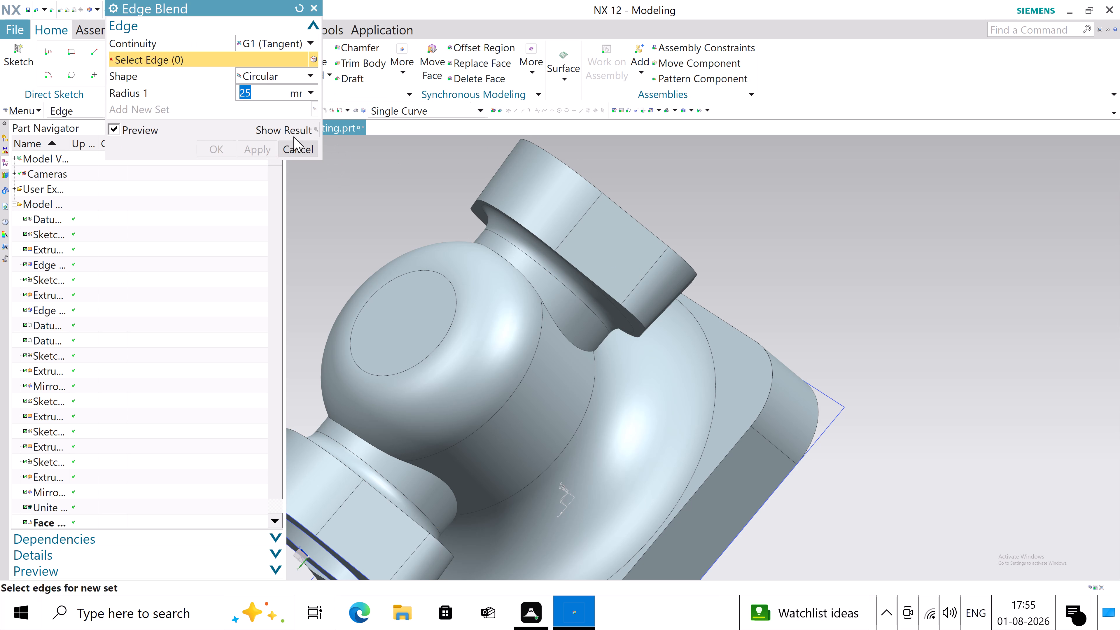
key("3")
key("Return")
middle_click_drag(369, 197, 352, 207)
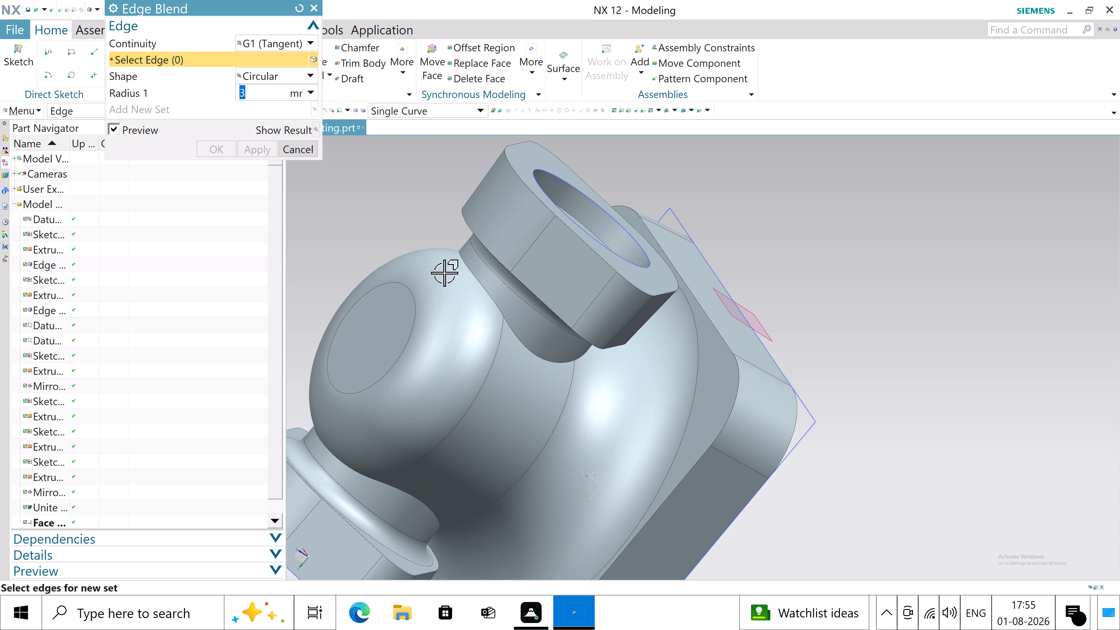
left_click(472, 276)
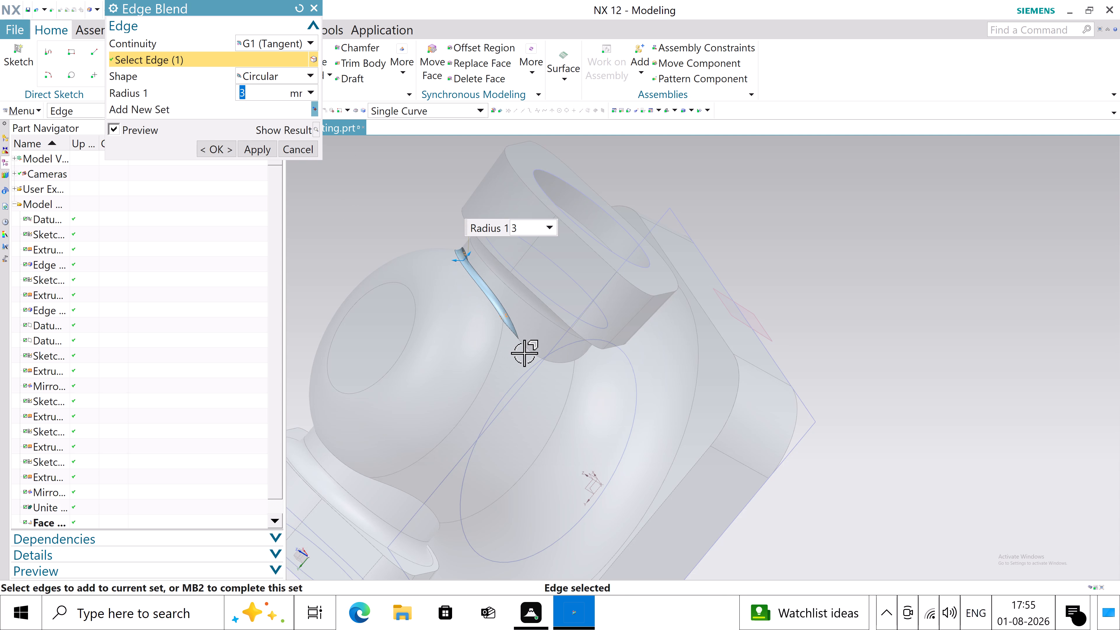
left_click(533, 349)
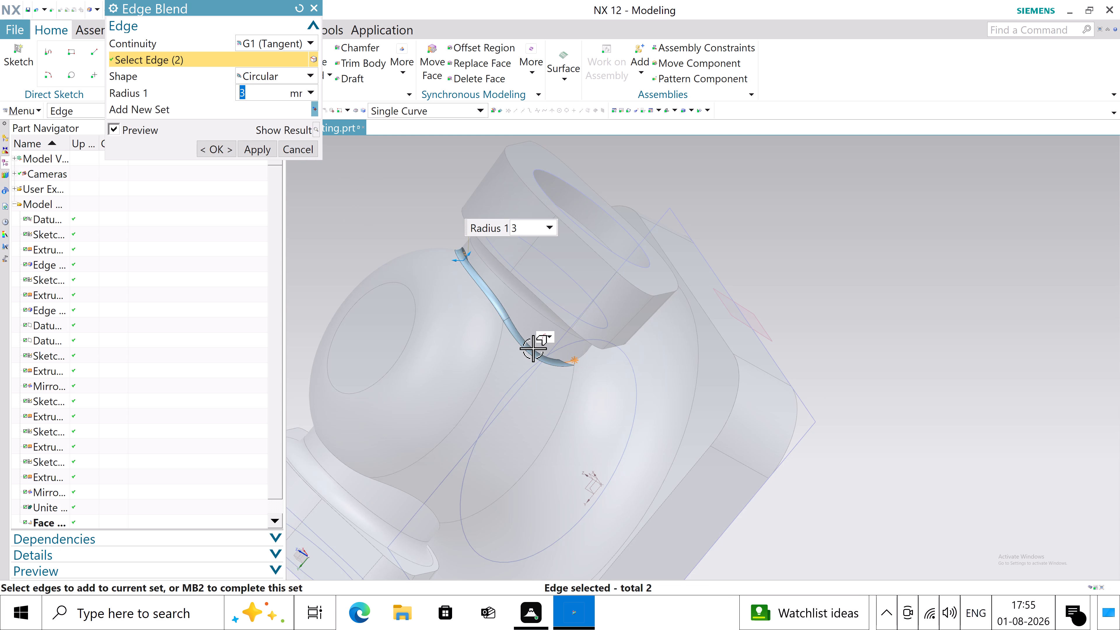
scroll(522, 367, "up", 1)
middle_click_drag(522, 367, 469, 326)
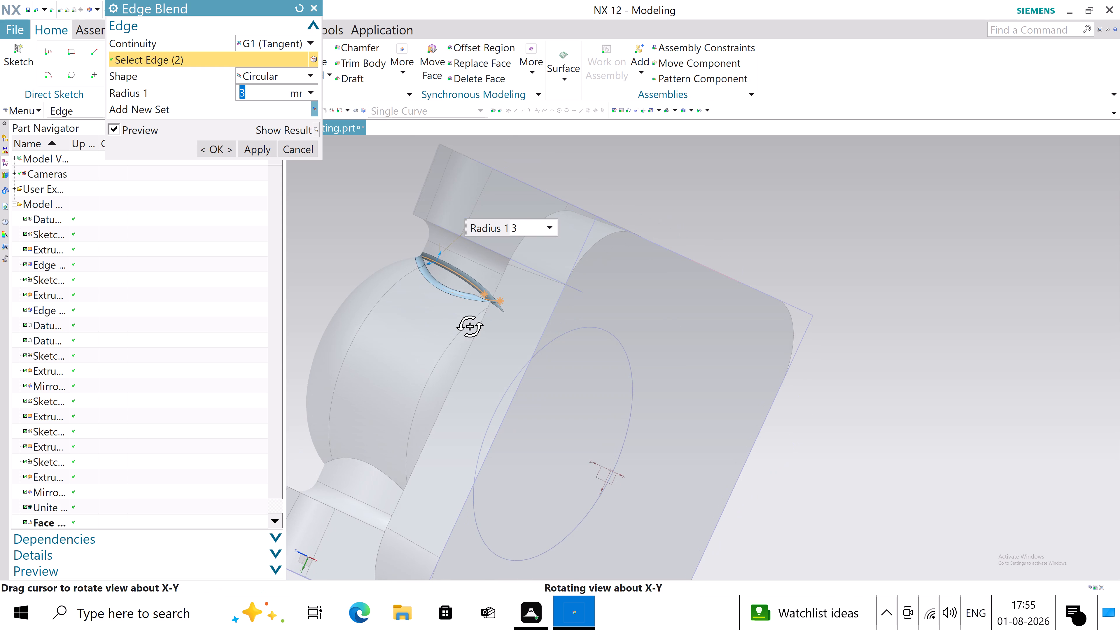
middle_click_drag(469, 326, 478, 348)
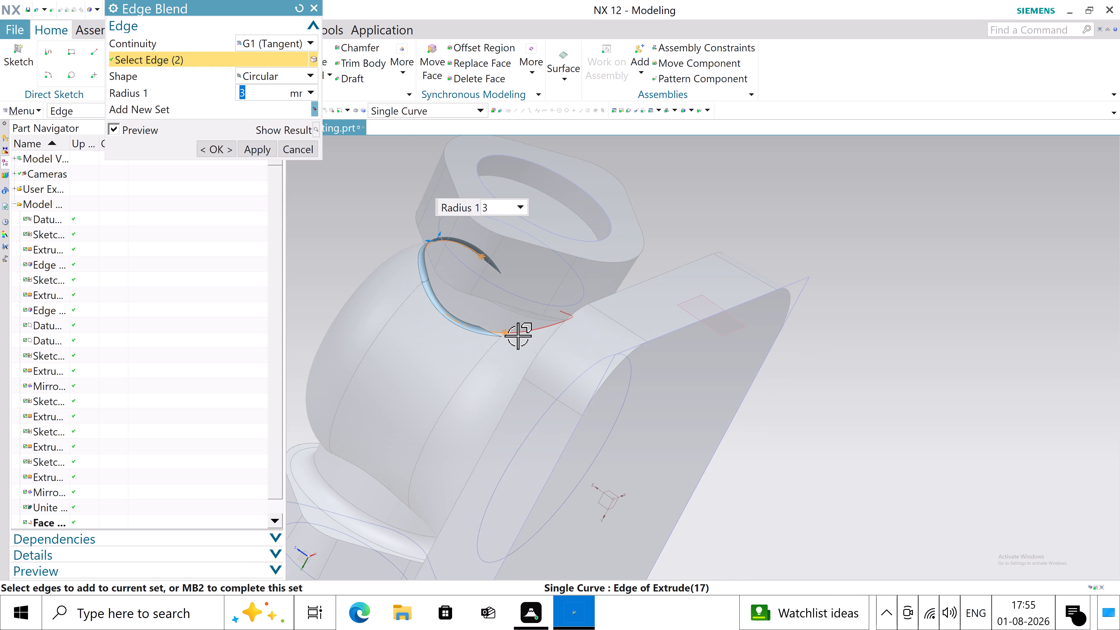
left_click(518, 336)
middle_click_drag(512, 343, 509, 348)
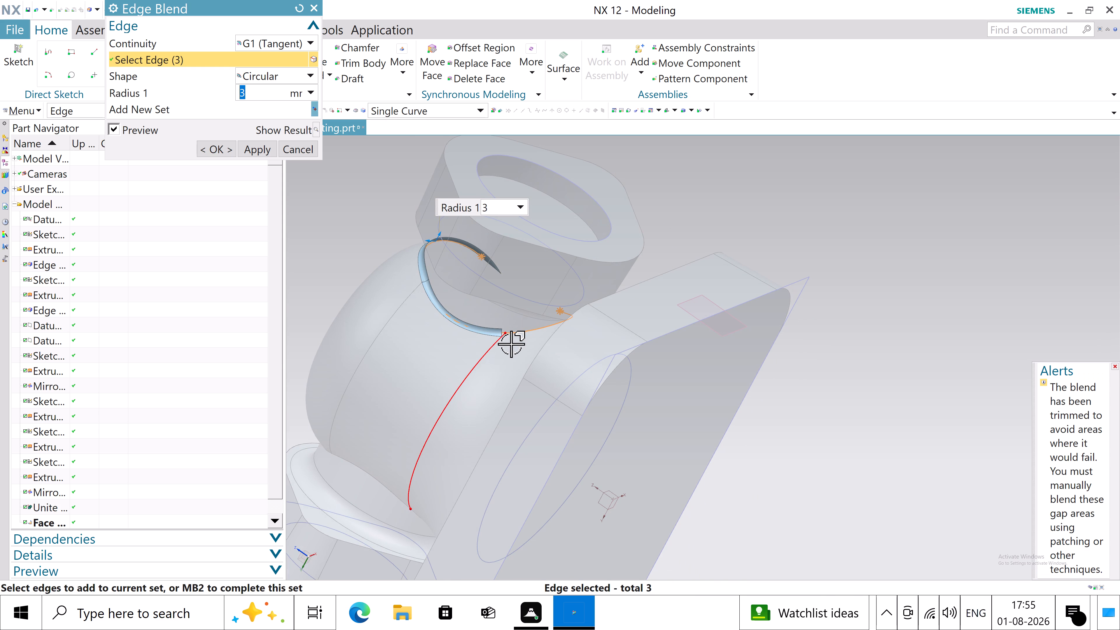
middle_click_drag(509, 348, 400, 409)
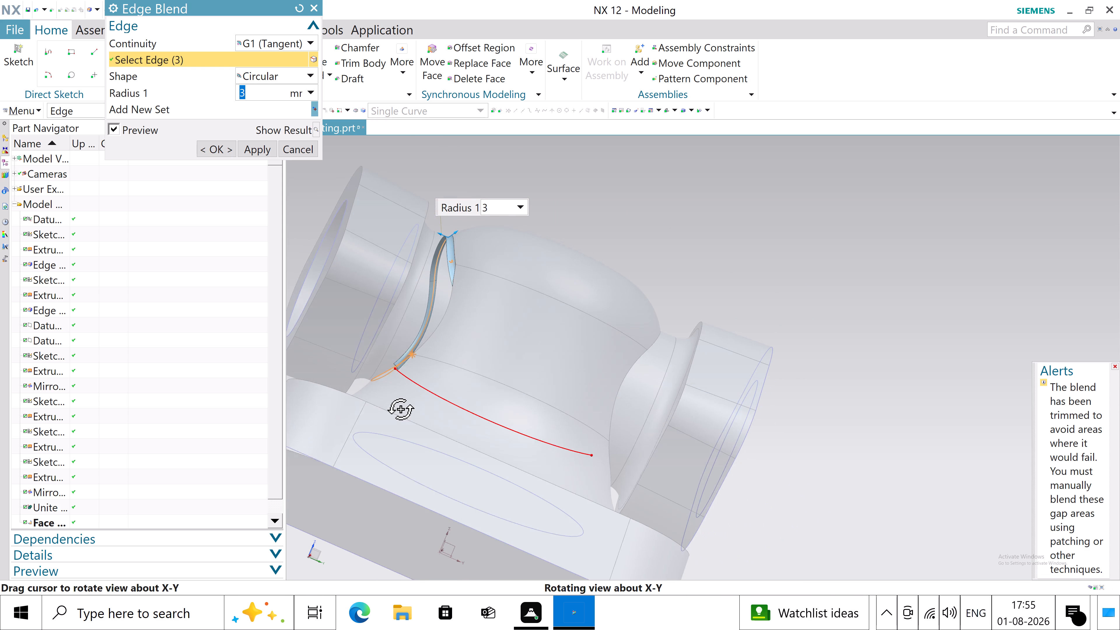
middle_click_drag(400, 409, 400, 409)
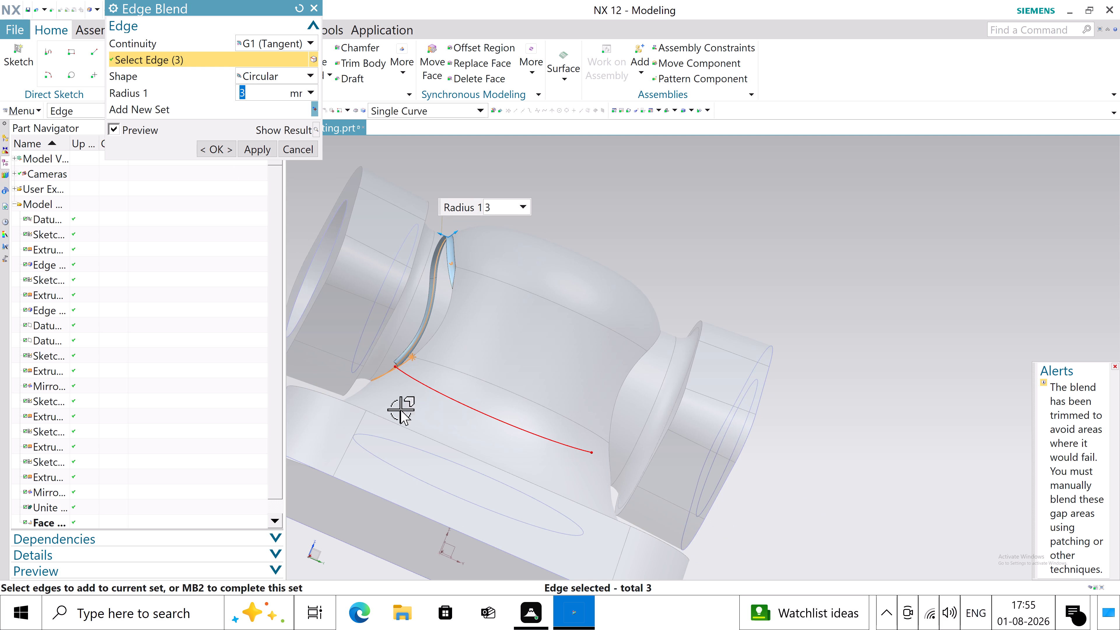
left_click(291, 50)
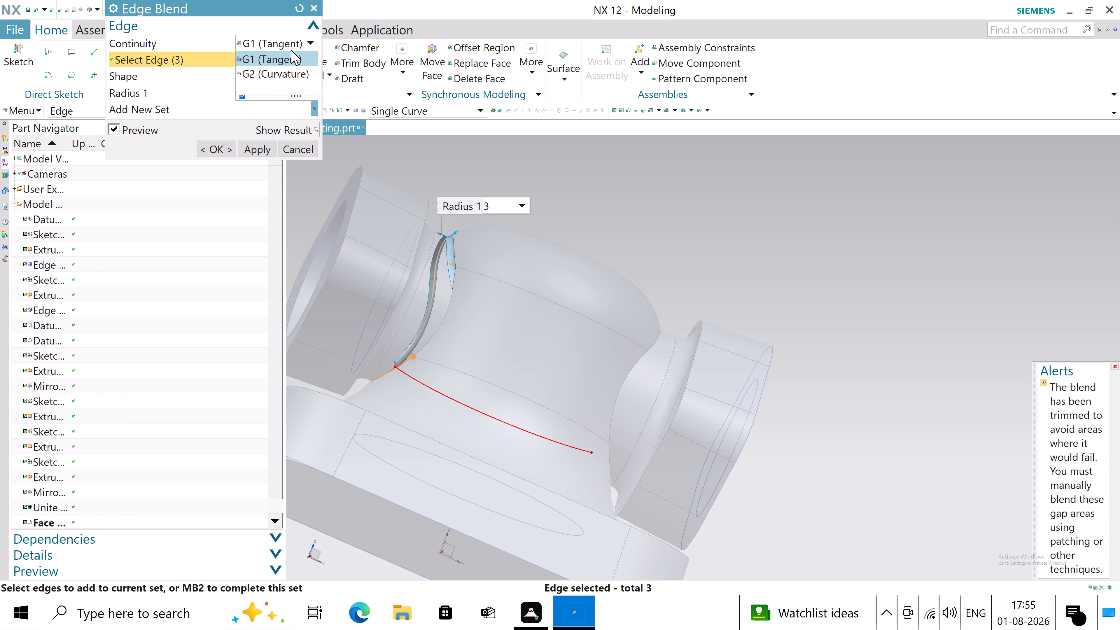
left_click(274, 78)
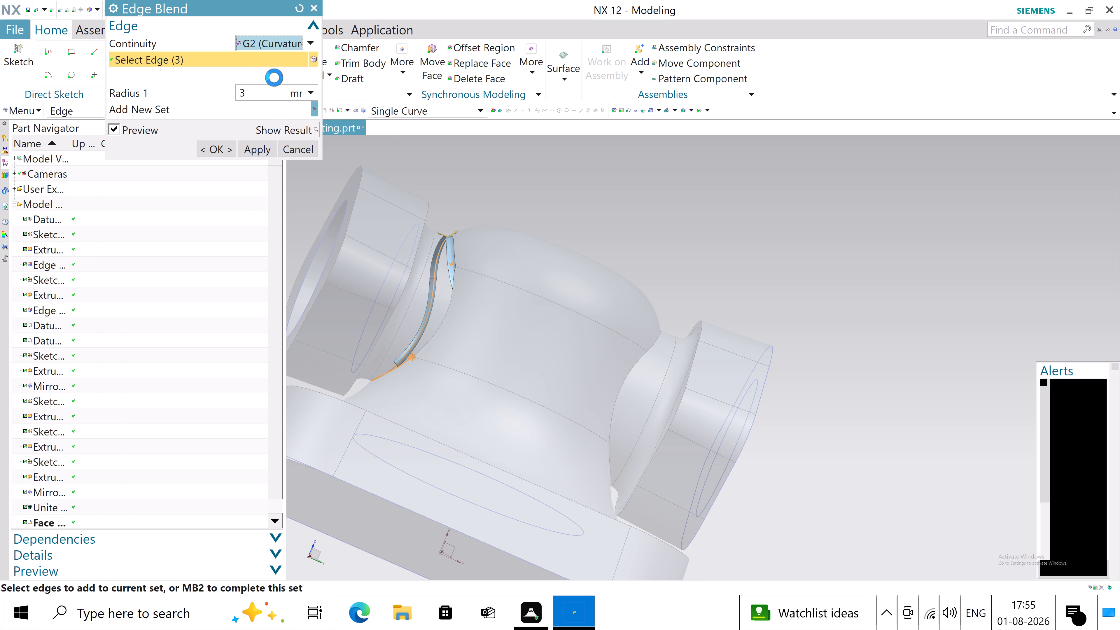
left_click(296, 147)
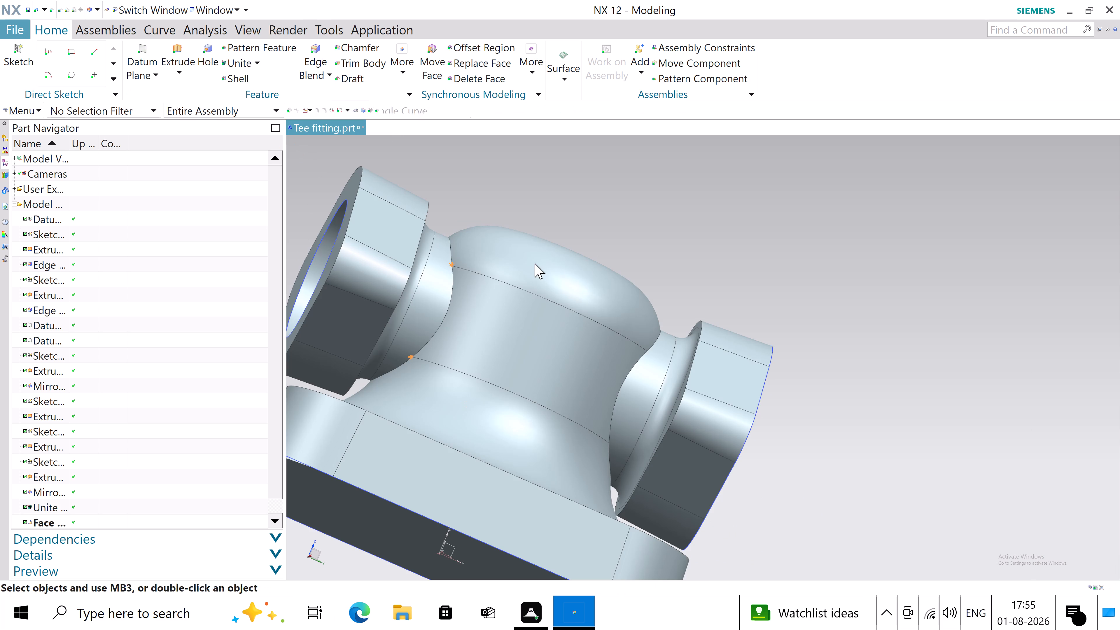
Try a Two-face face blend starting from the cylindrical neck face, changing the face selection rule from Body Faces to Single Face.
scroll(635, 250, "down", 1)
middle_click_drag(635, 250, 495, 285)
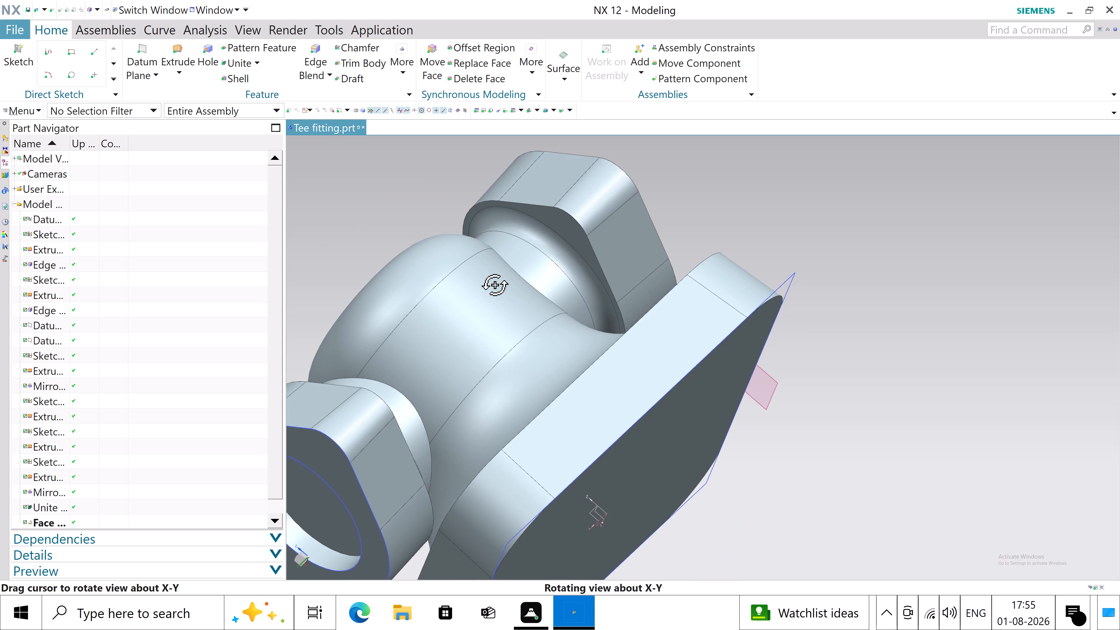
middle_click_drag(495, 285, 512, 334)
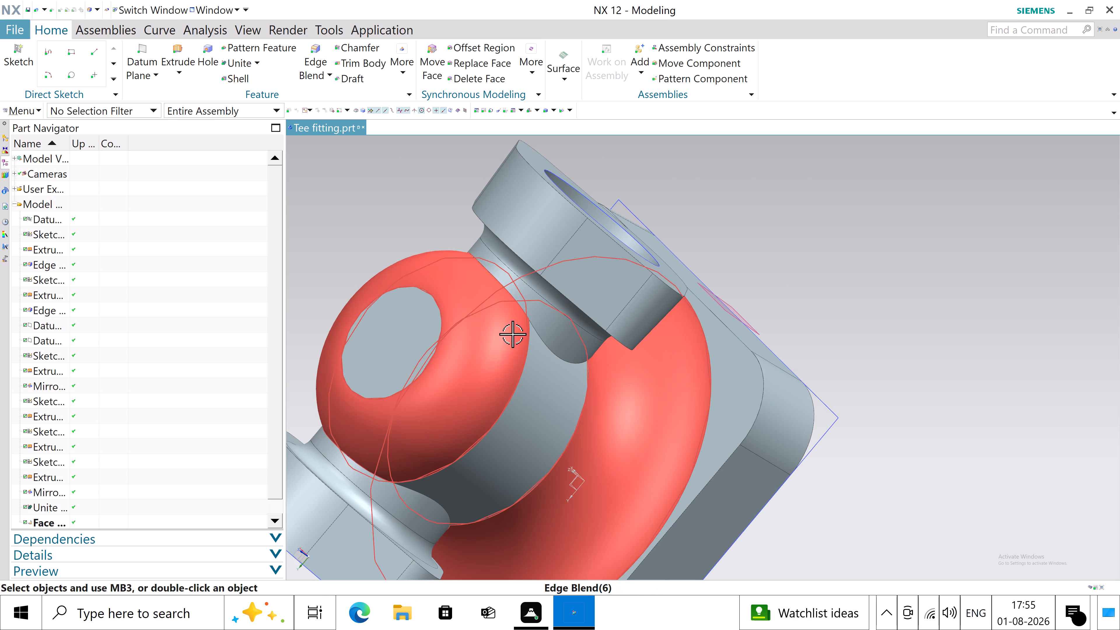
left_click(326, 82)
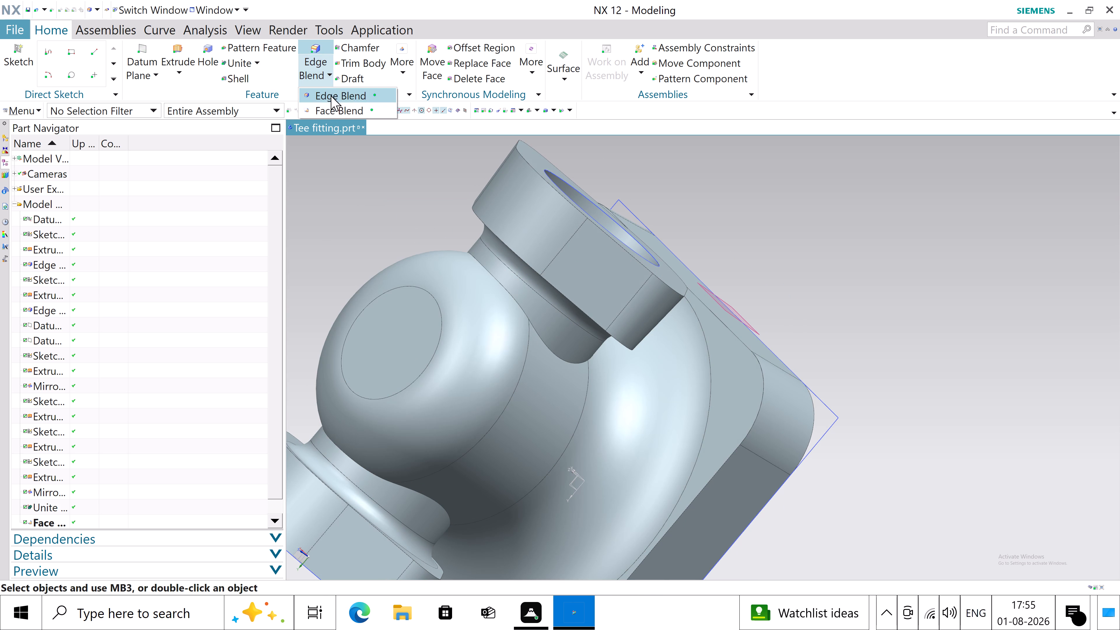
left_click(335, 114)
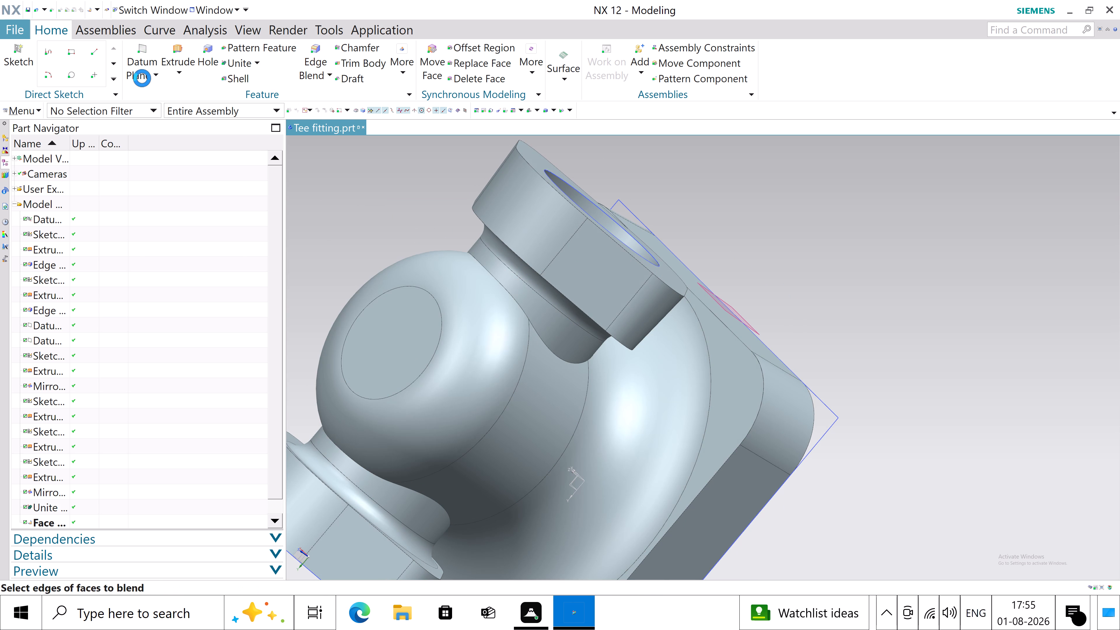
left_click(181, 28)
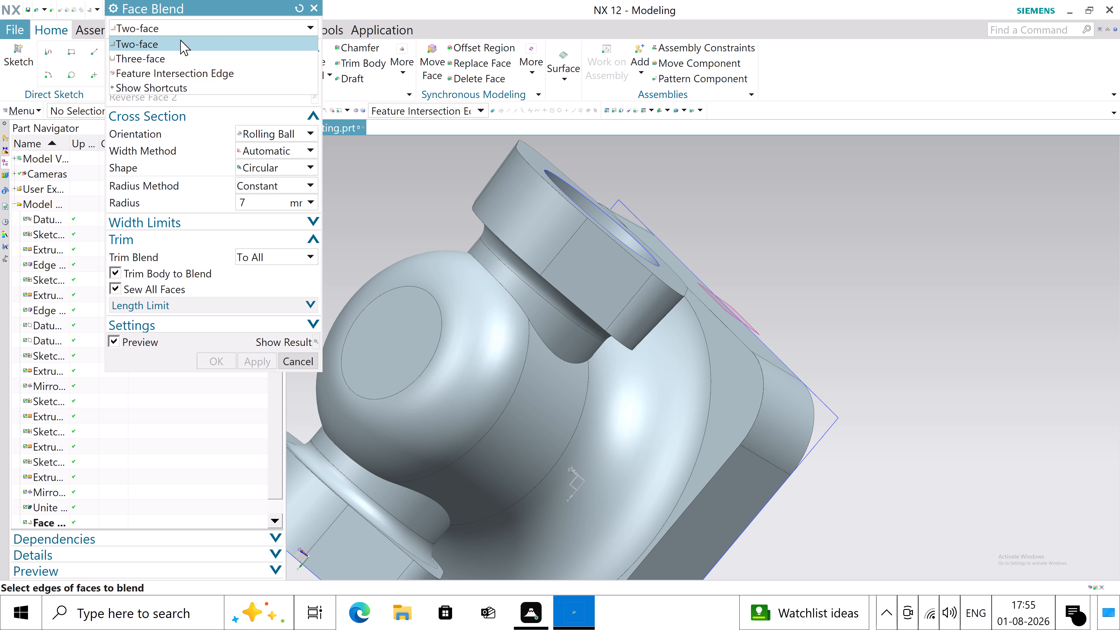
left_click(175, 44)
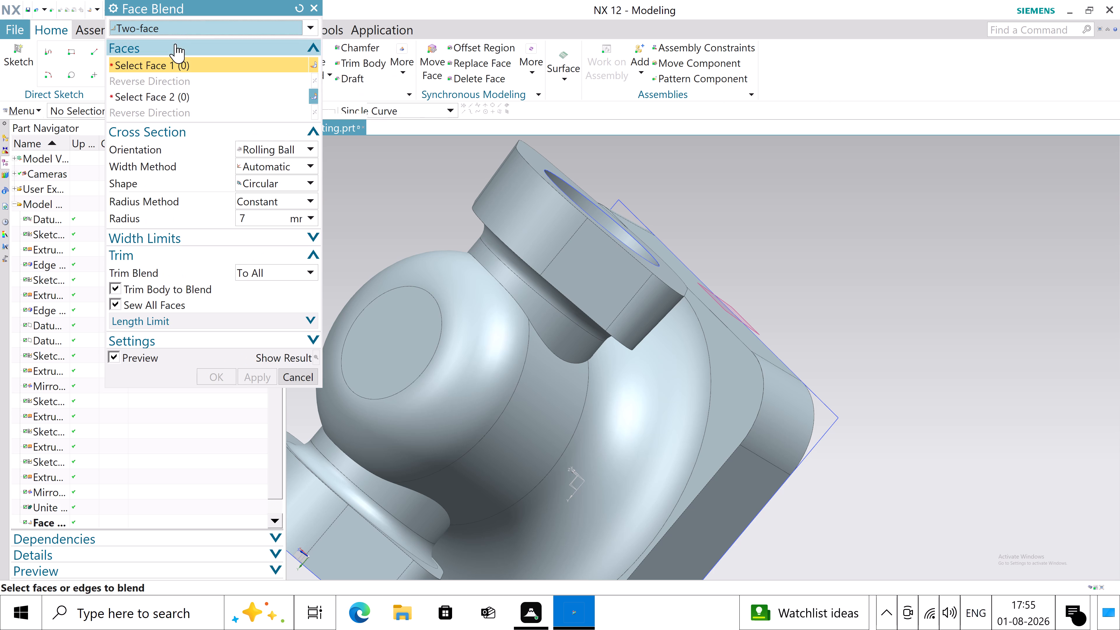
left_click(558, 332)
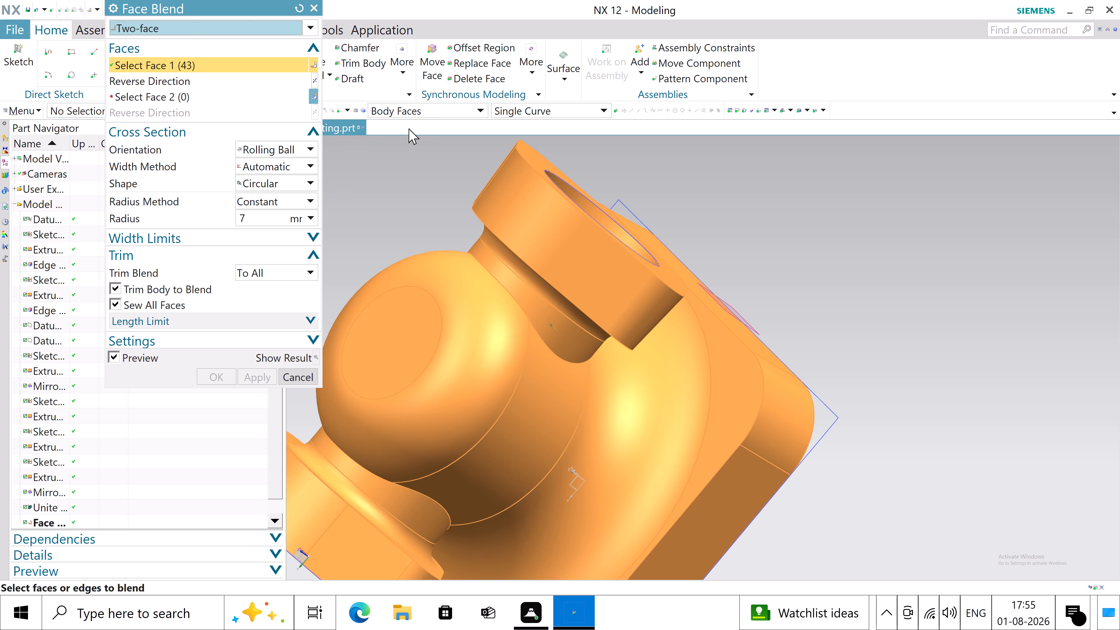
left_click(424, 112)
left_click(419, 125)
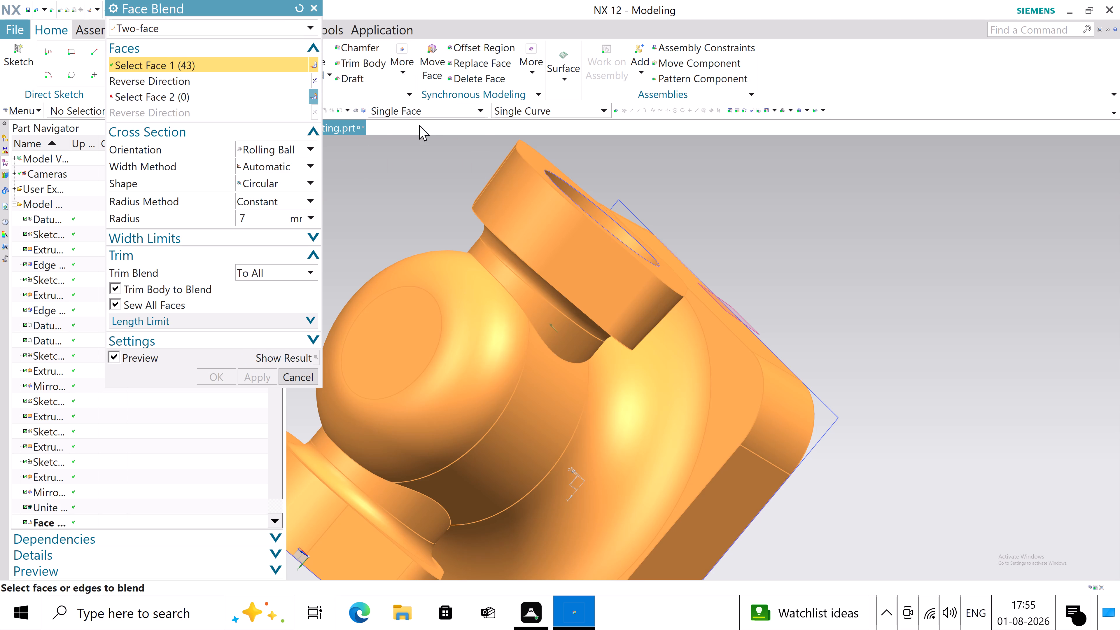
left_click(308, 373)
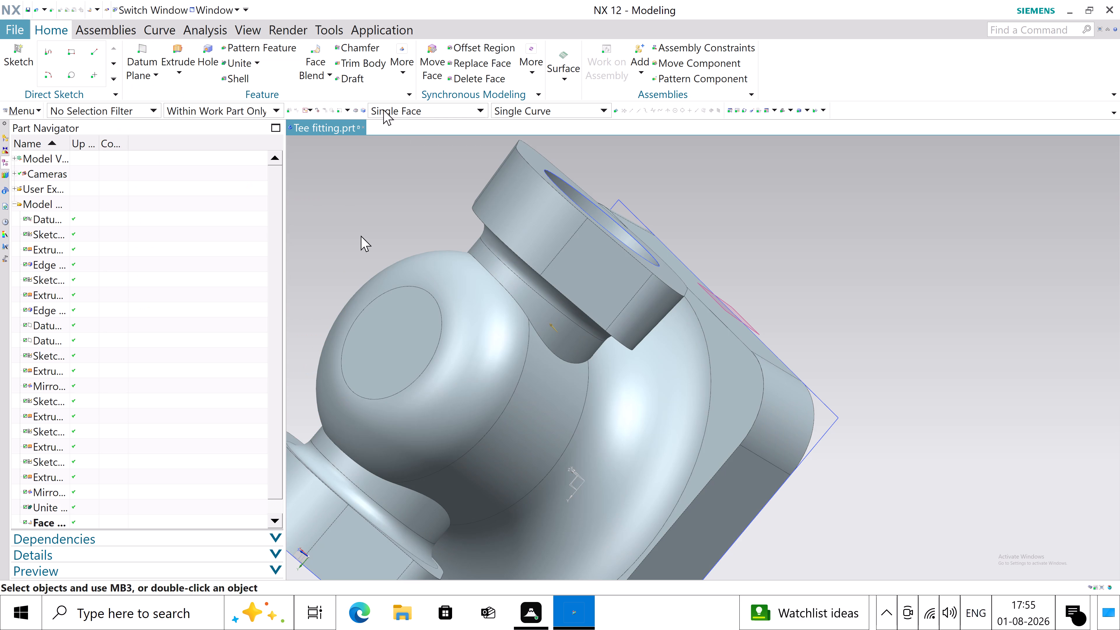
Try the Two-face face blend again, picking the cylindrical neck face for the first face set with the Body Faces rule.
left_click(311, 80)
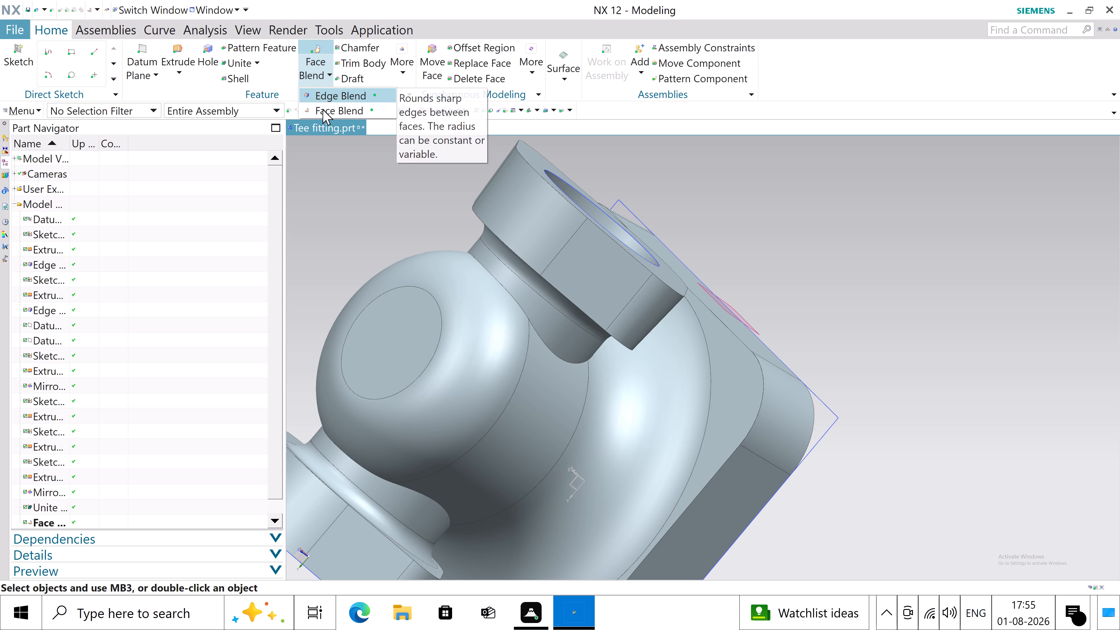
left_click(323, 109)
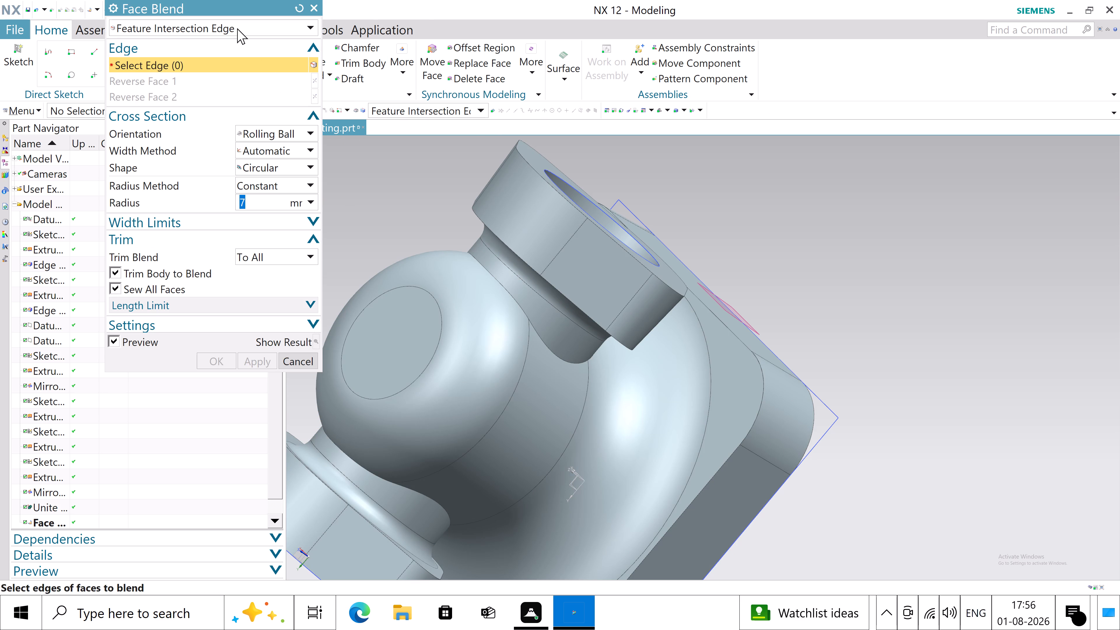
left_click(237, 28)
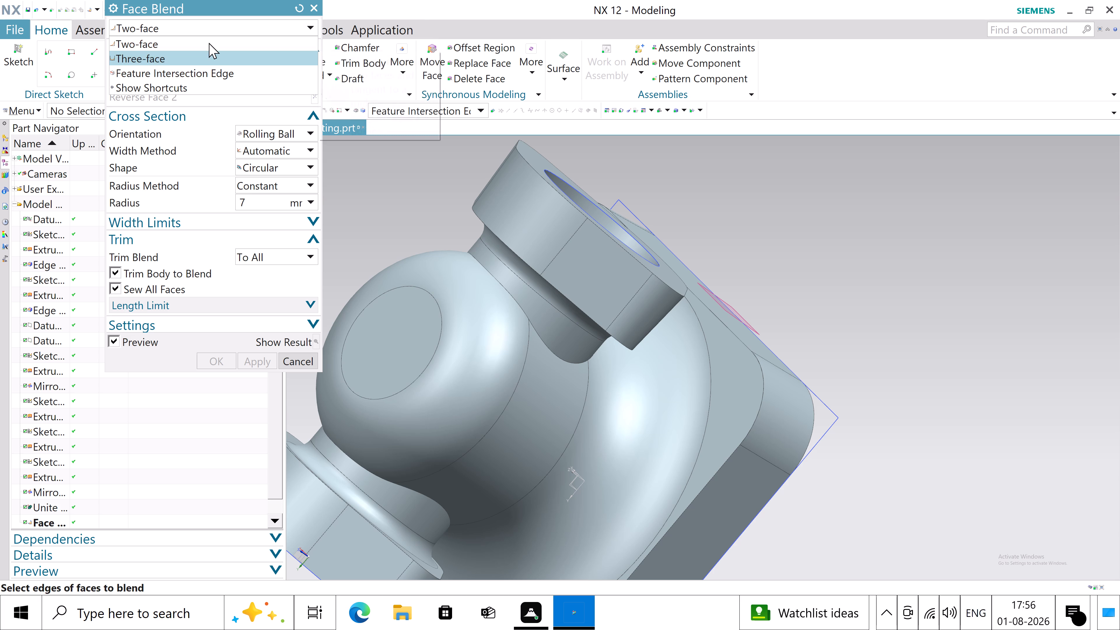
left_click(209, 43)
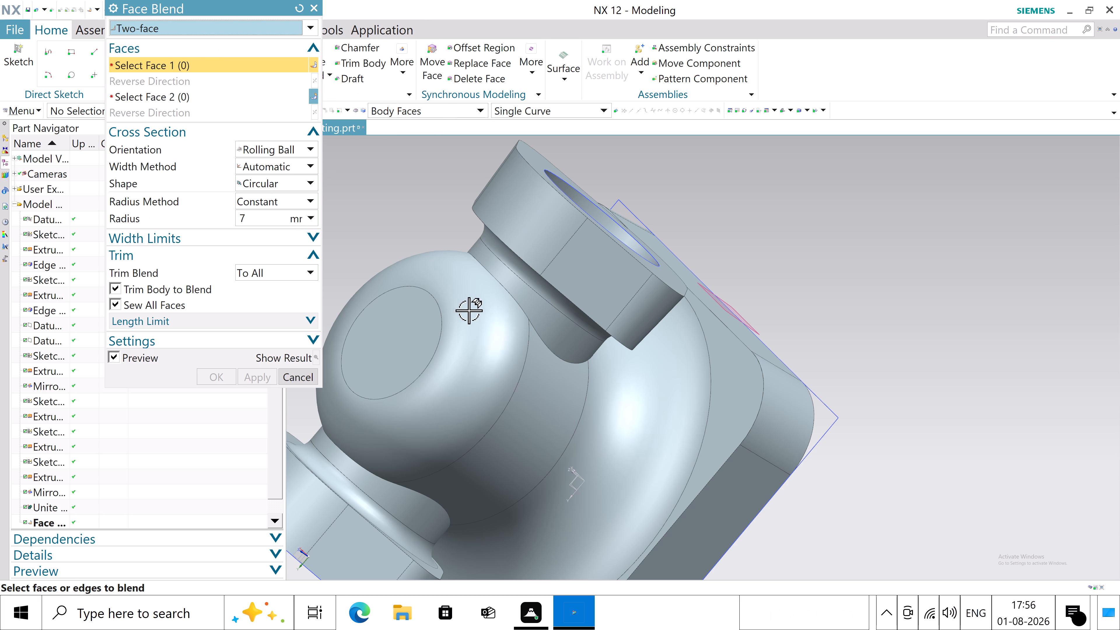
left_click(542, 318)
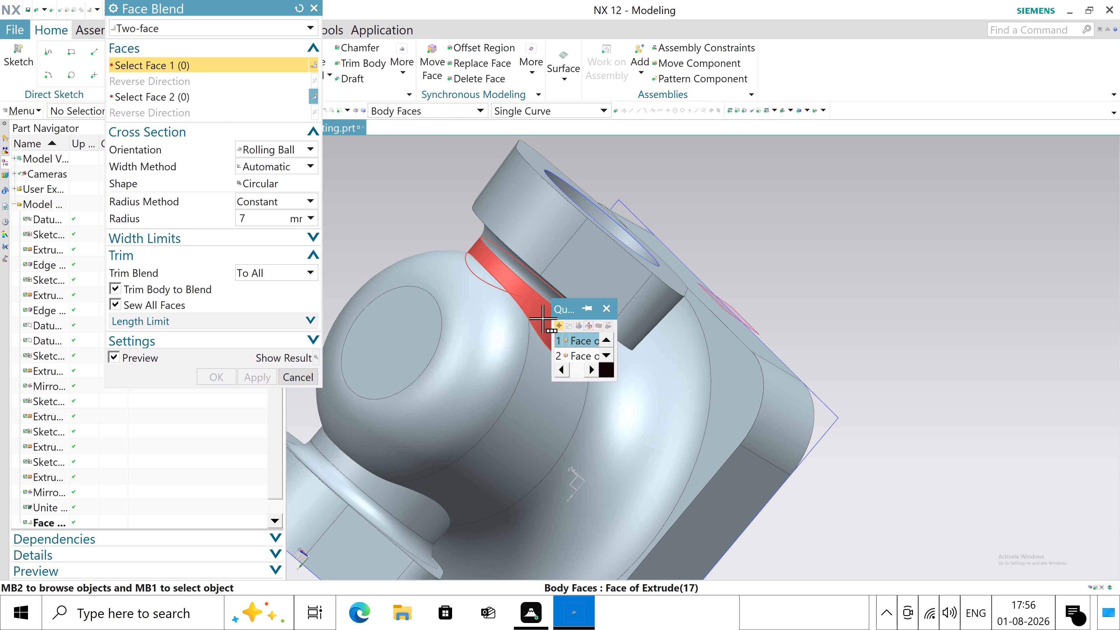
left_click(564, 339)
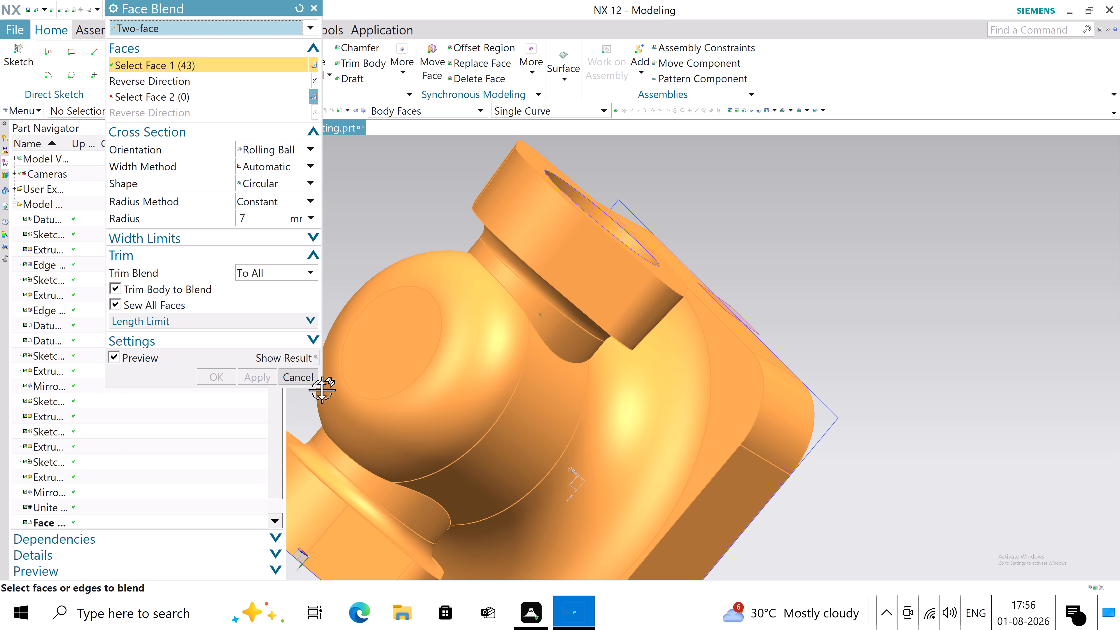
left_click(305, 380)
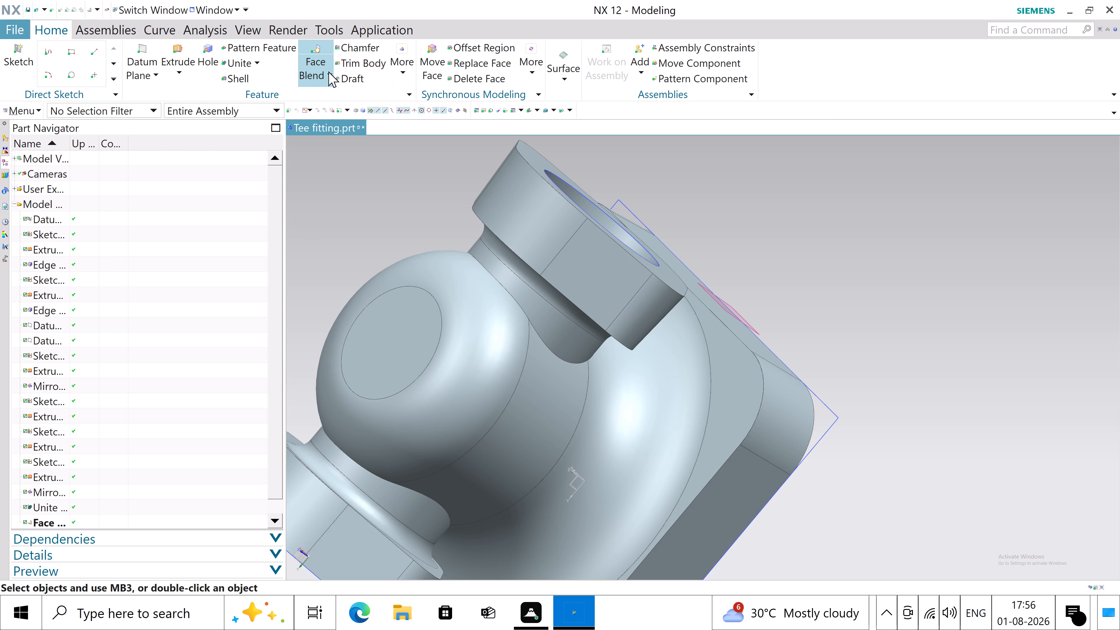
Set up a Two-face face blend with the Single Face rule, picking the cylindrical neck face against the central body's dome and both side wall faces.
left_click(326, 72)
left_click(329, 114)
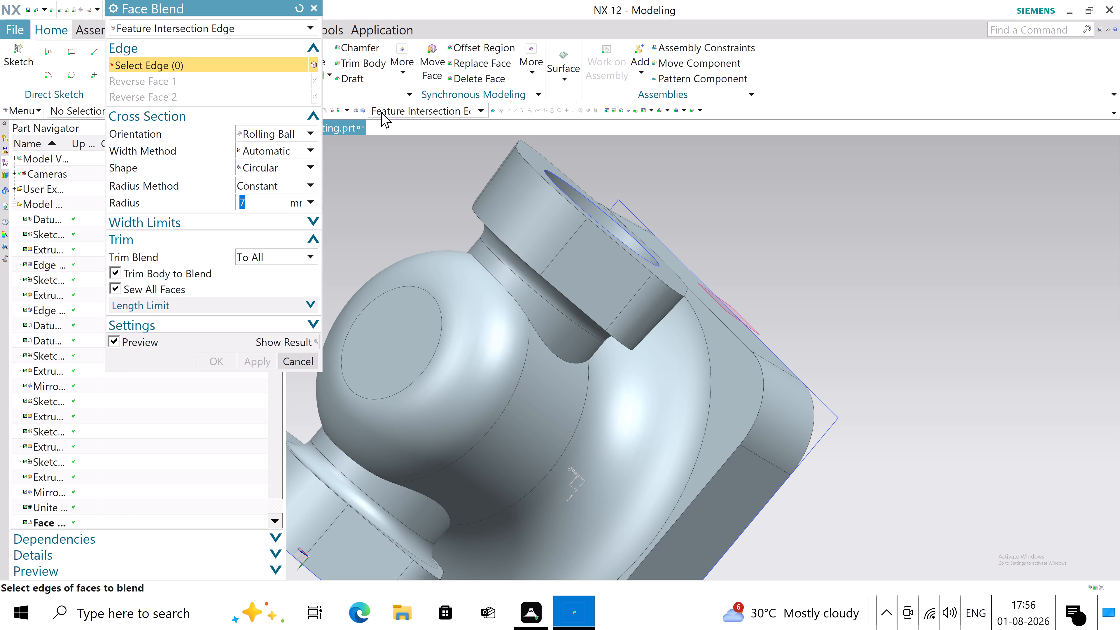
left_click_drag(253, 14, 222, 24)
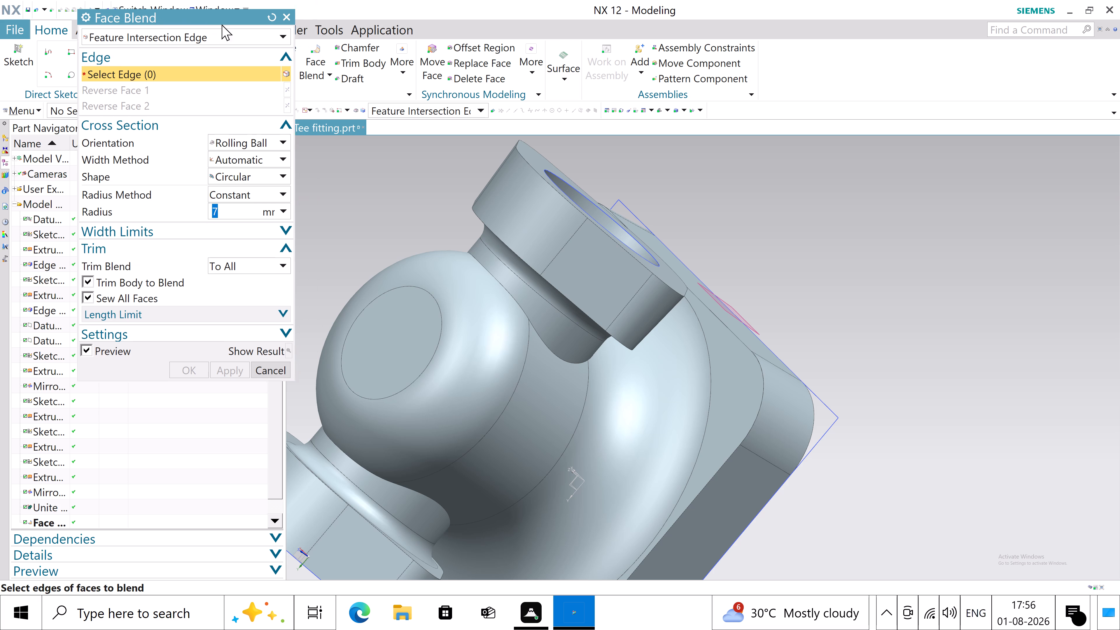
left_click_drag(222, 24, 194, 34)
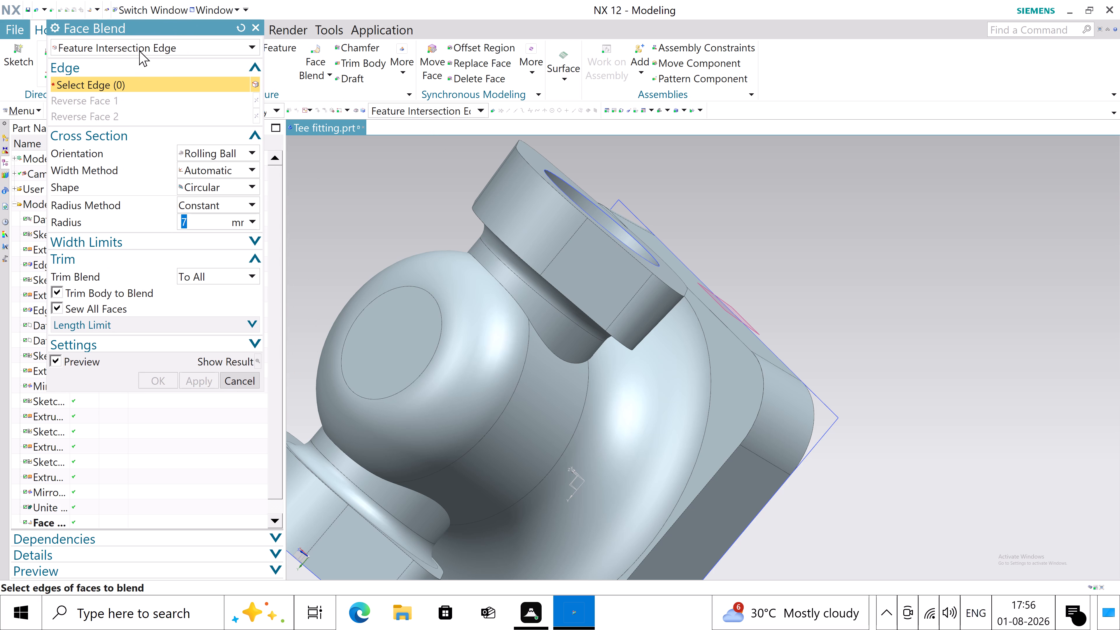
left_click(139, 50)
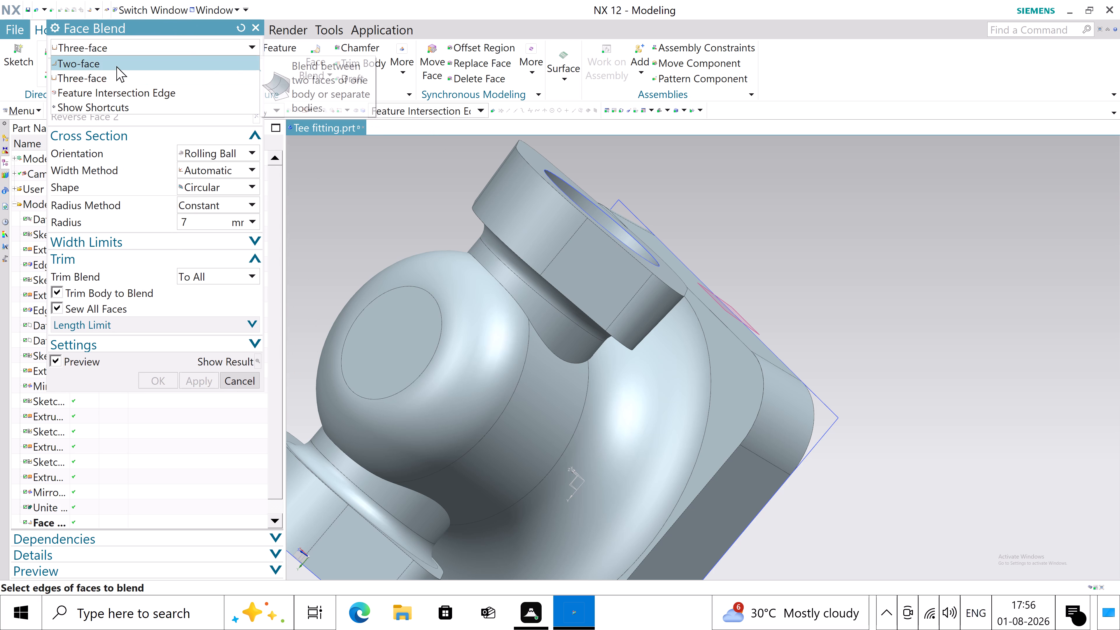
left_click(116, 66)
left_click(399, 106)
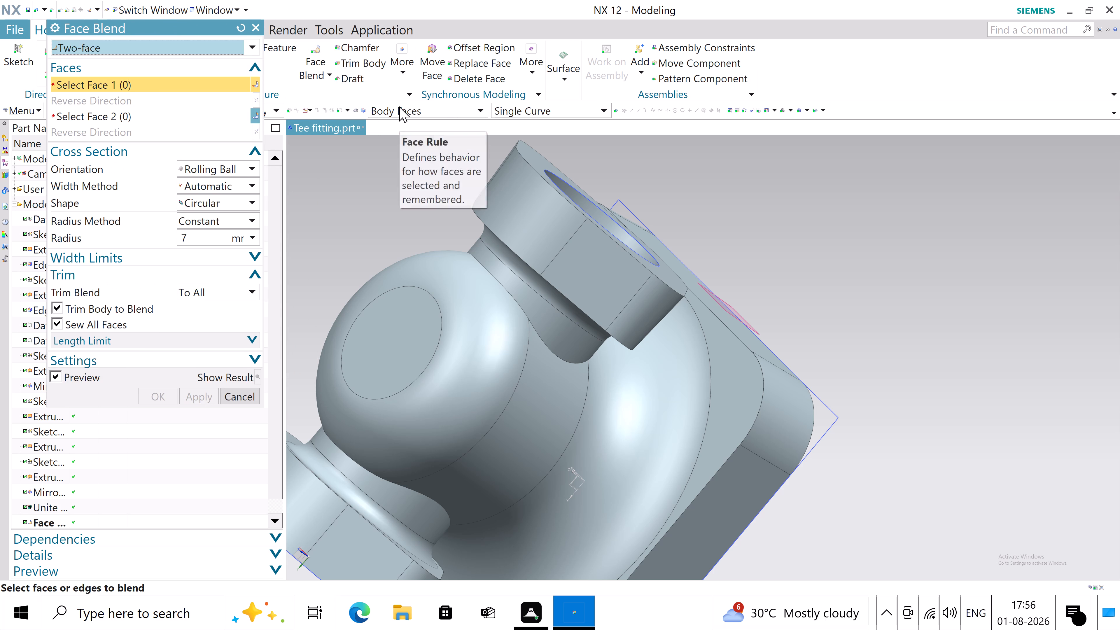
left_click(415, 131)
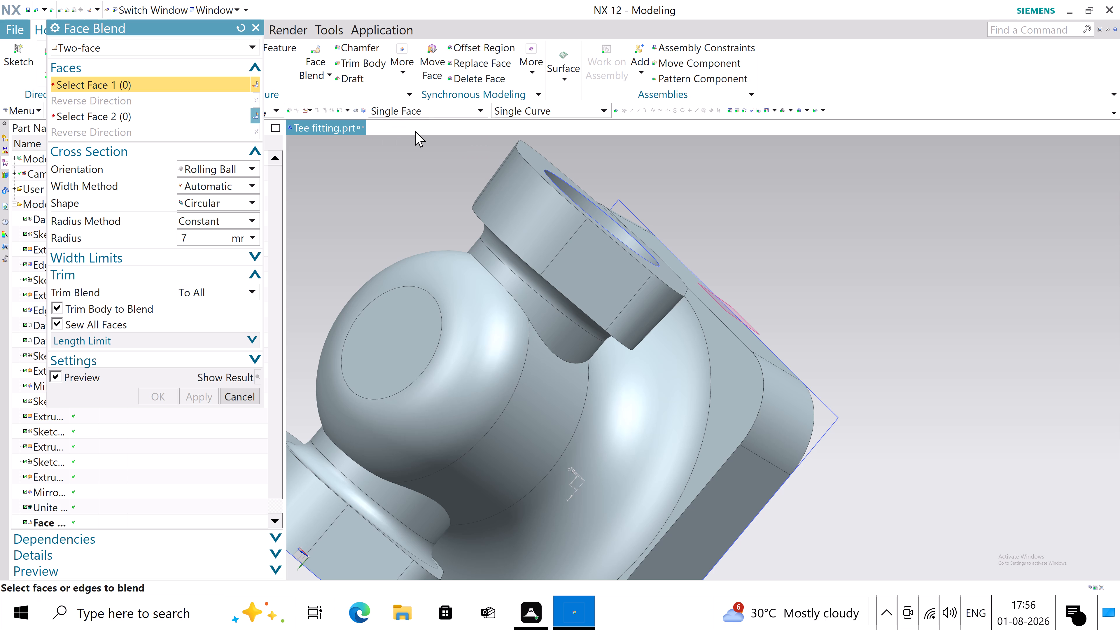
left_click(547, 323)
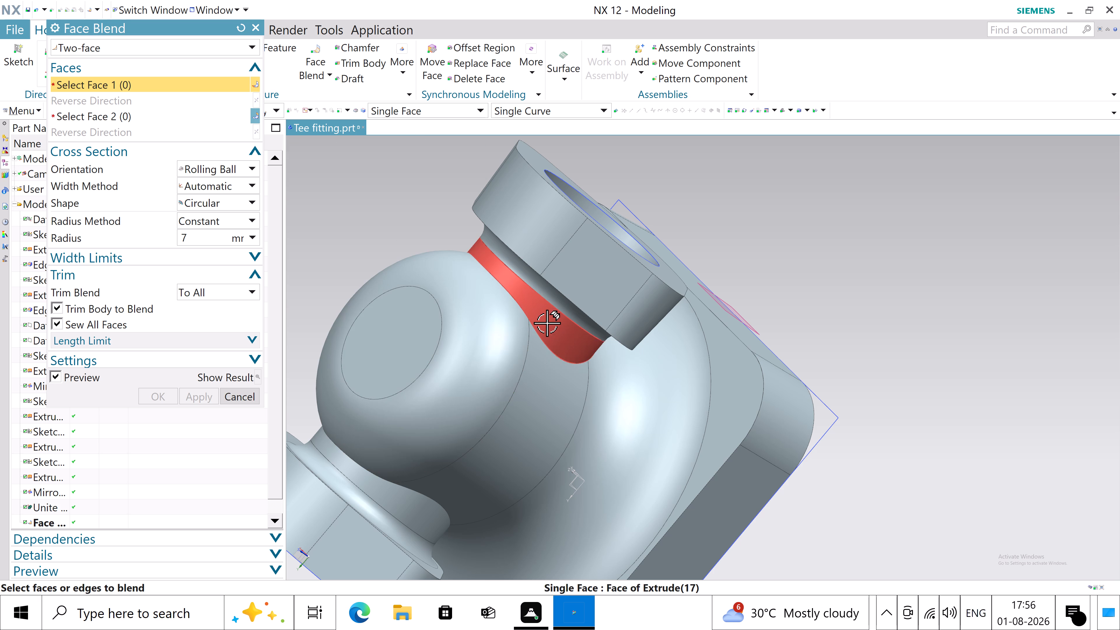
left_click(122, 114)
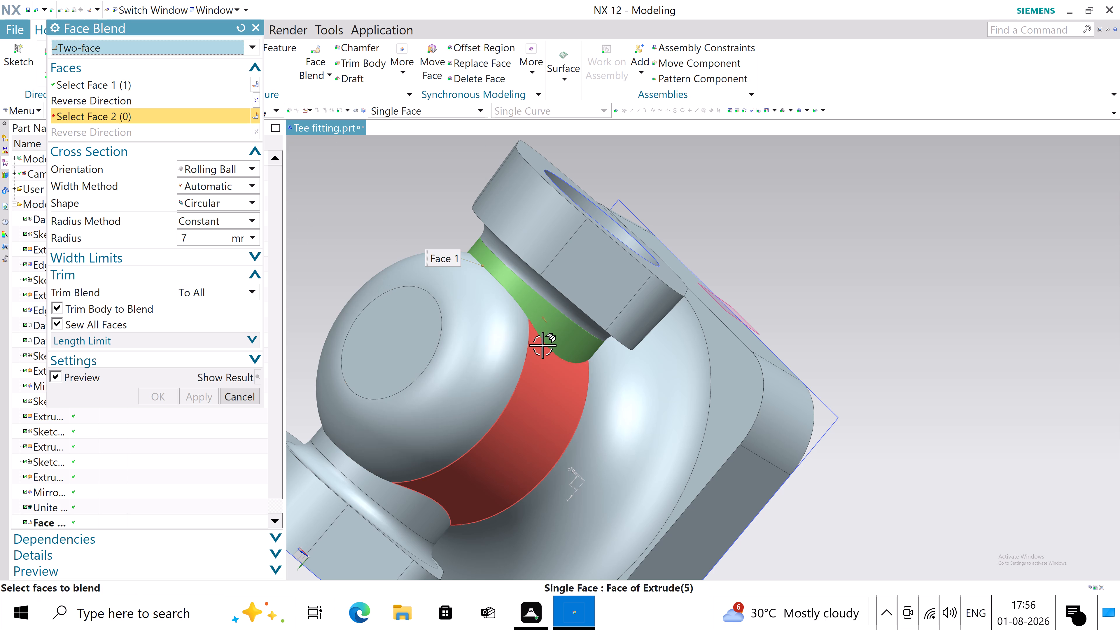
left_click(514, 332)
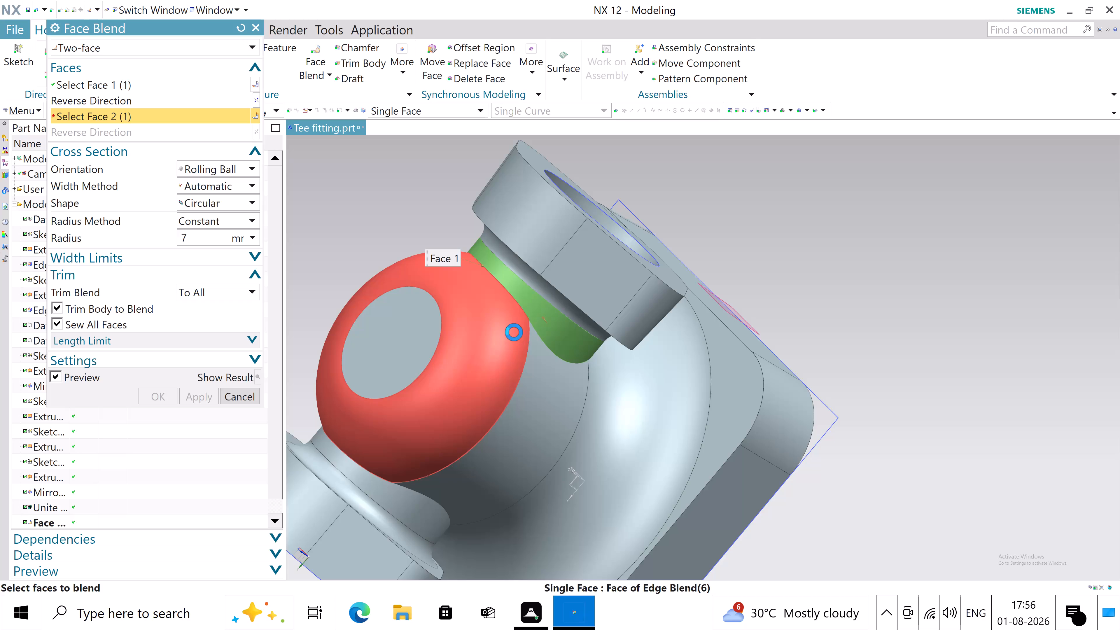
left_click(547, 358)
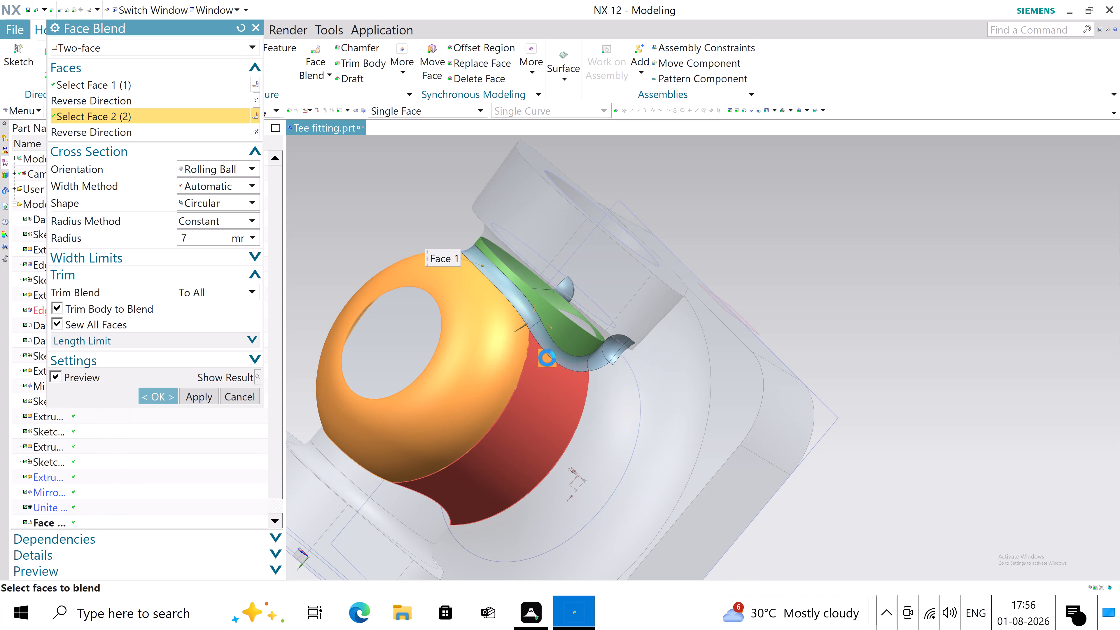
middle_click_drag(589, 395, 614, 427)
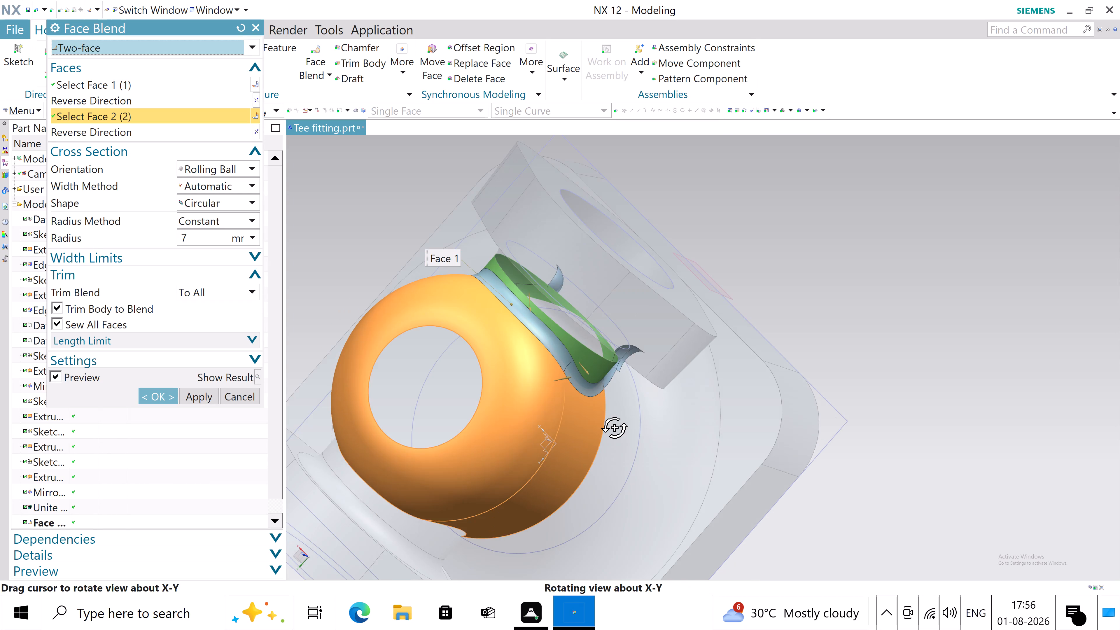
middle_click_drag(614, 427, 644, 454)
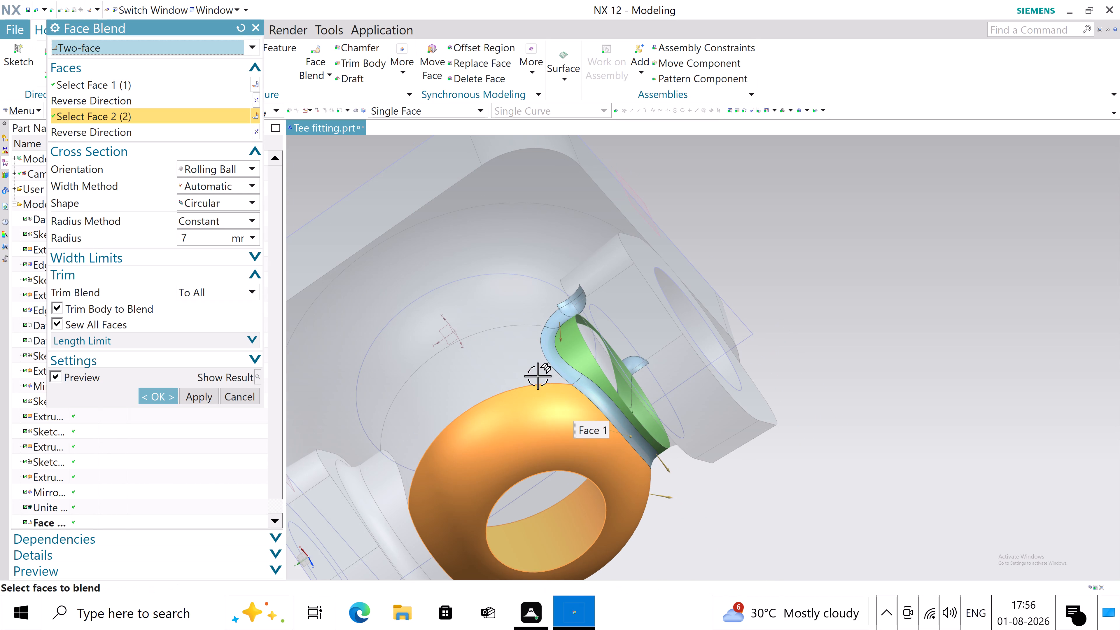
left_click(521, 363)
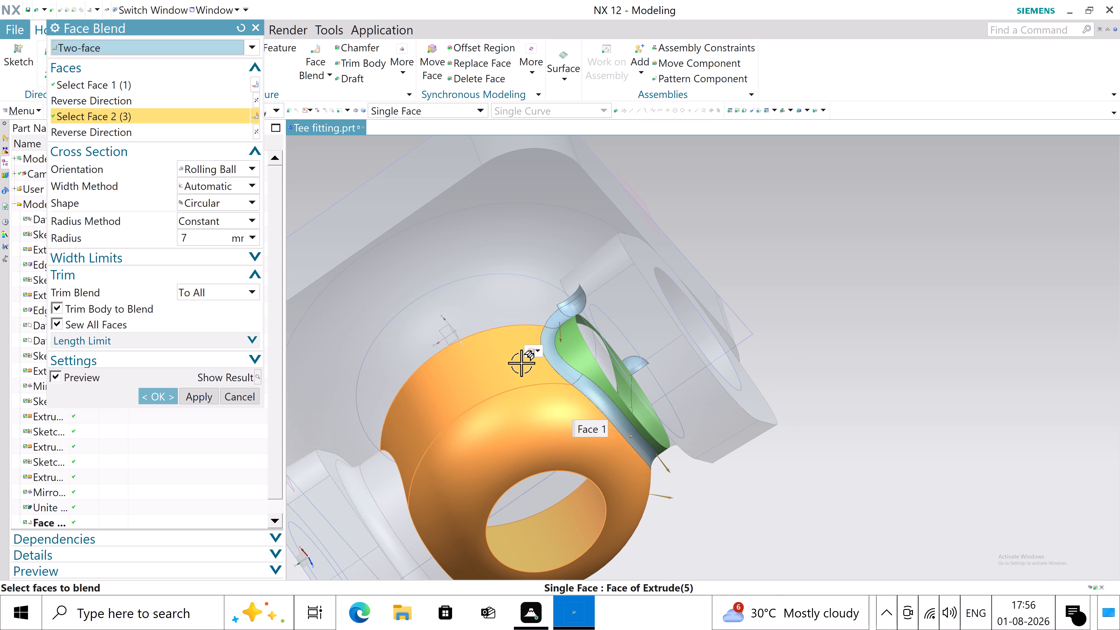
Set the face blend radius to 3 mm, inspect the preview around the neck, and create the blend.
left_click_drag(204, 241, 161, 243)
key("3")
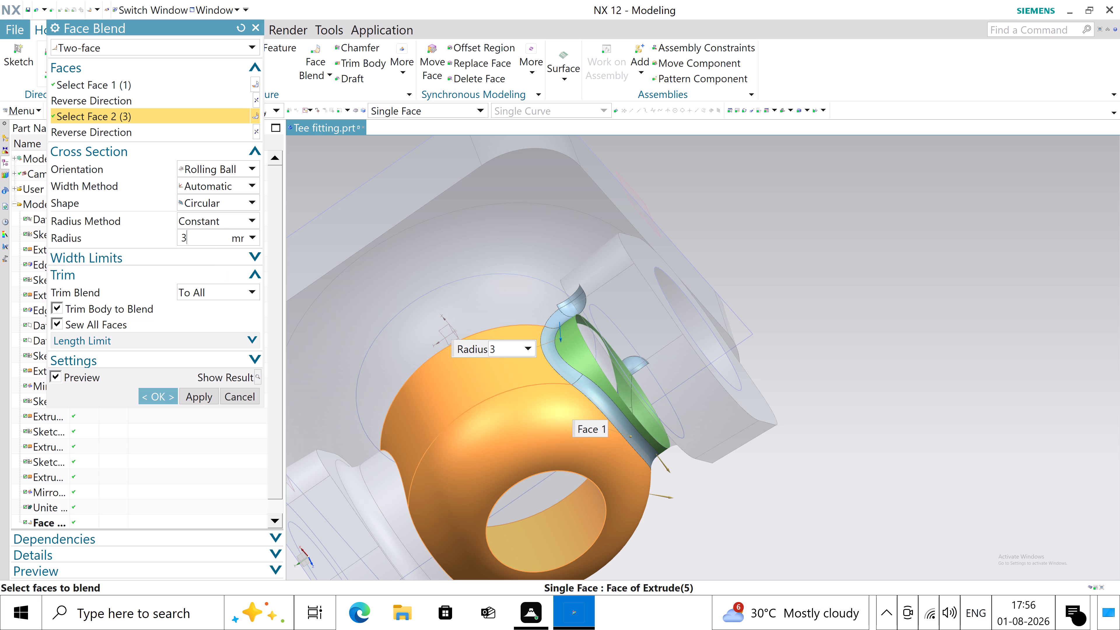
key("Return")
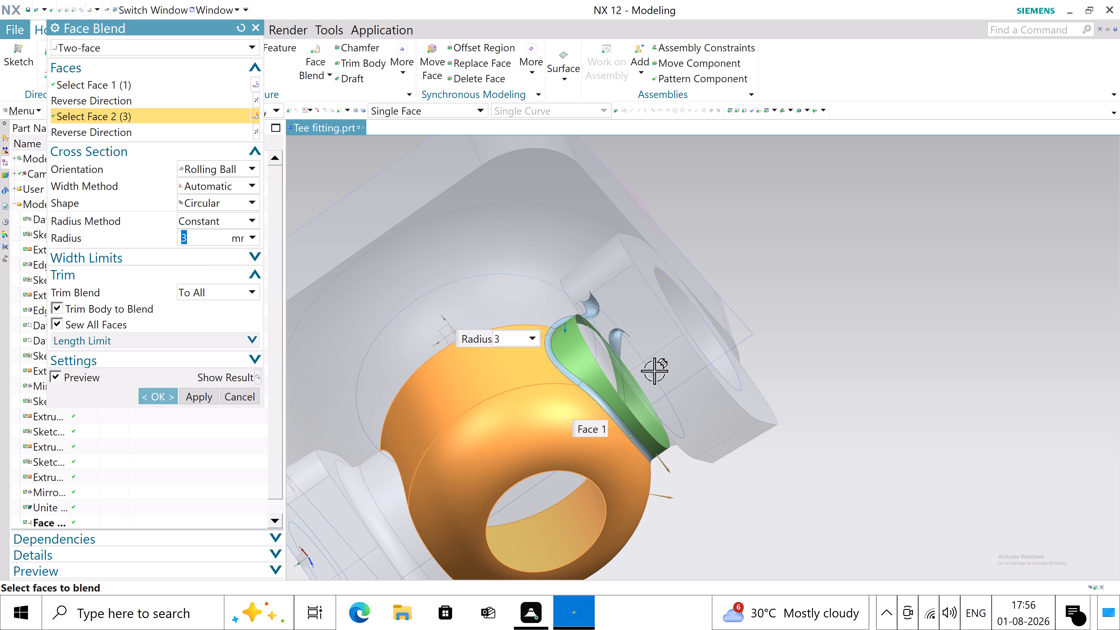
middle_click_drag(631, 458, 564, 374)
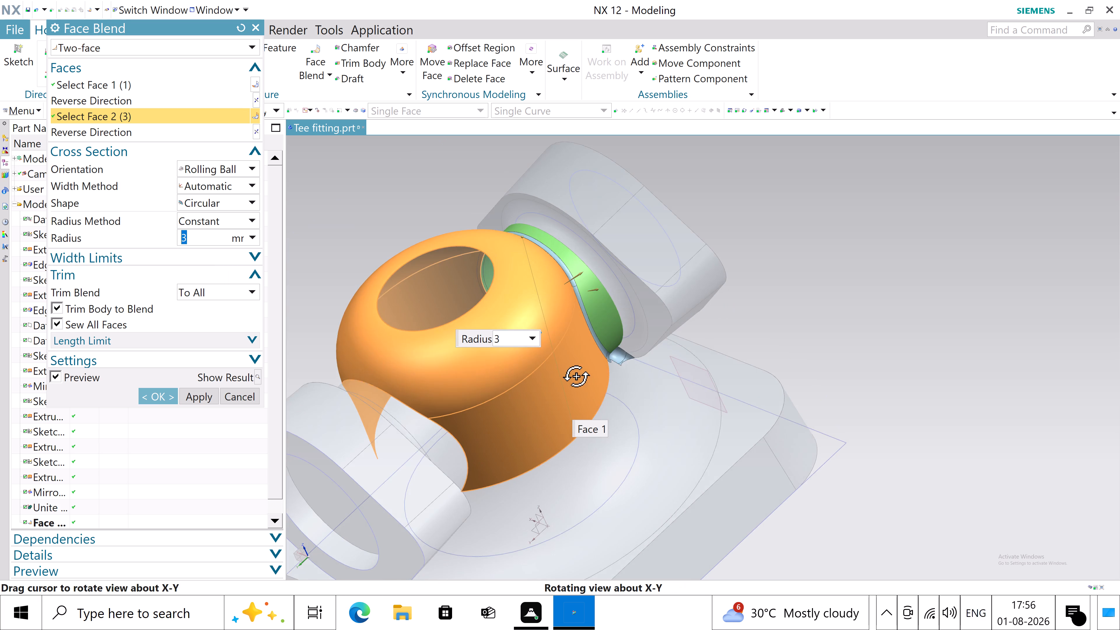
middle_click_drag(564, 374, 480, 379)
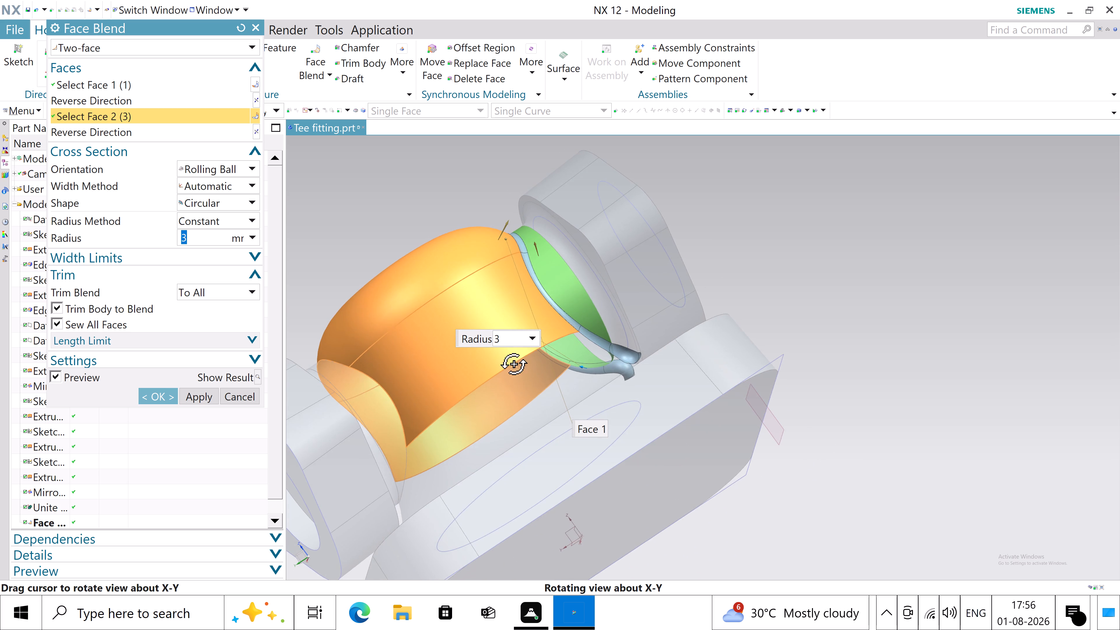
middle_click_drag(480, 379, 423, 357)
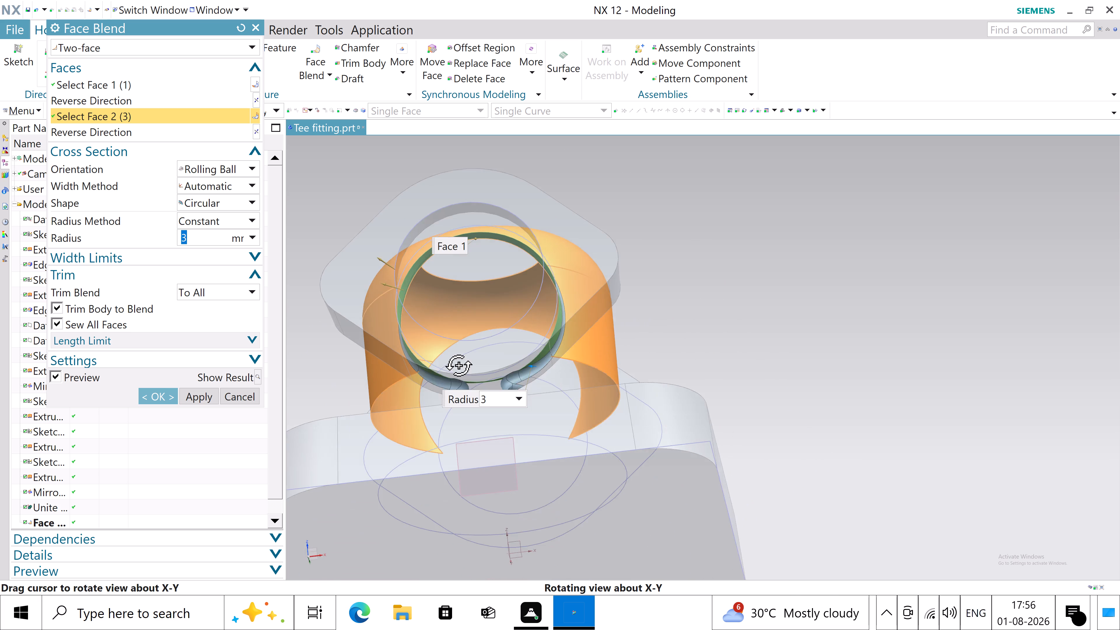
middle_click_drag(423, 357, 393, 367)
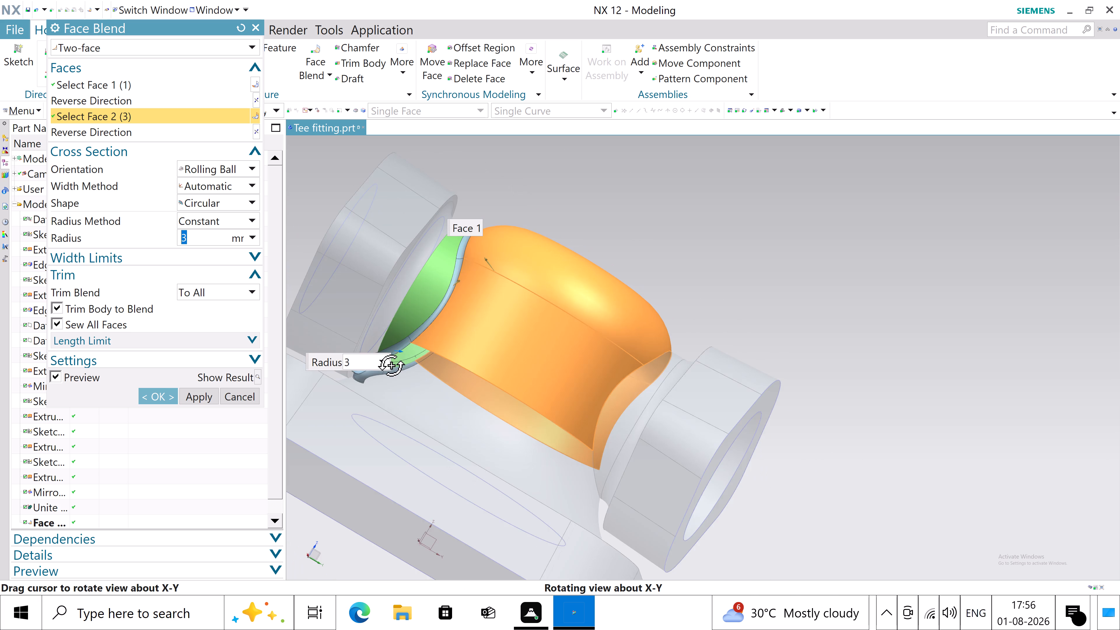
middle_click_drag(393, 367, 386, 378)
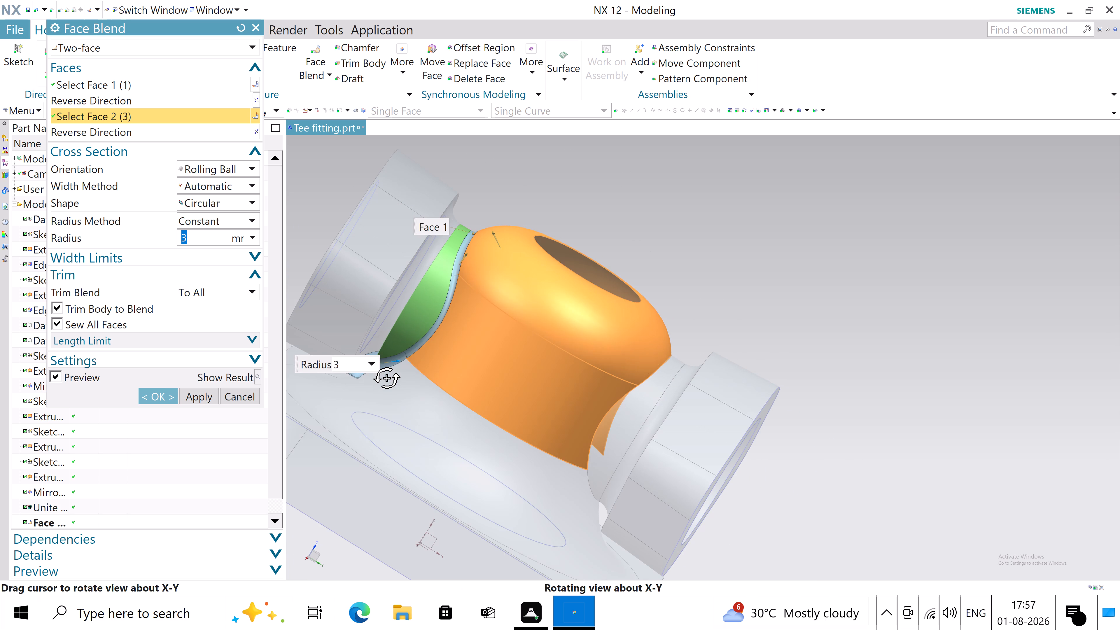
middle_click_drag(386, 378, 386, 379)
scroll(444, 392, "down", 4)
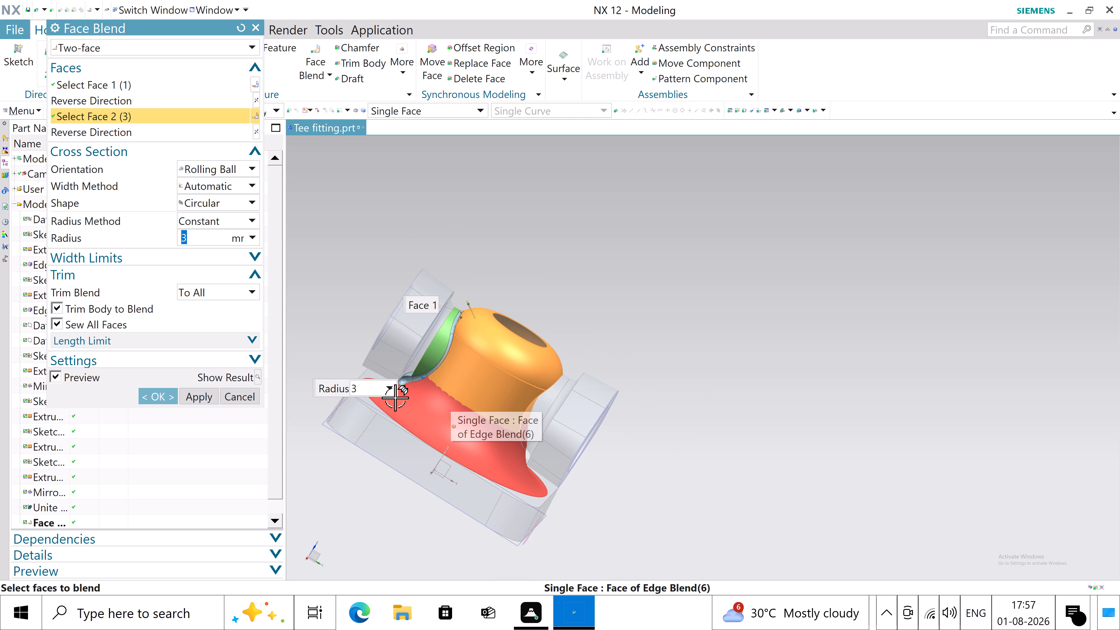
scroll(395, 398, "up", 4)
scroll(308, 377, "up", 4)
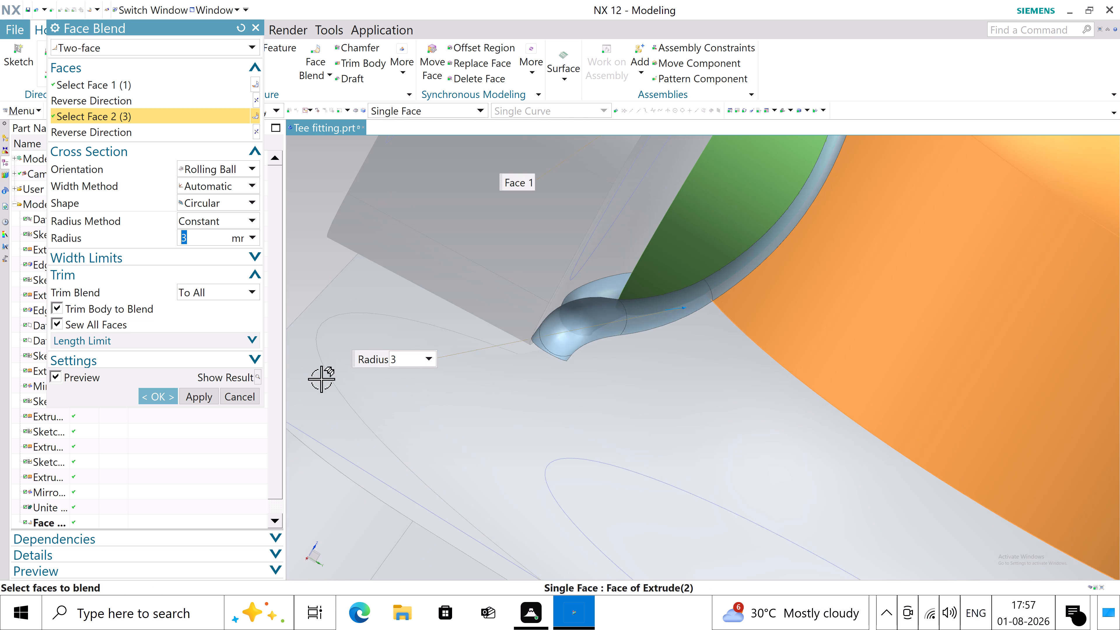
middle_click_drag(442, 423, 454, 421)
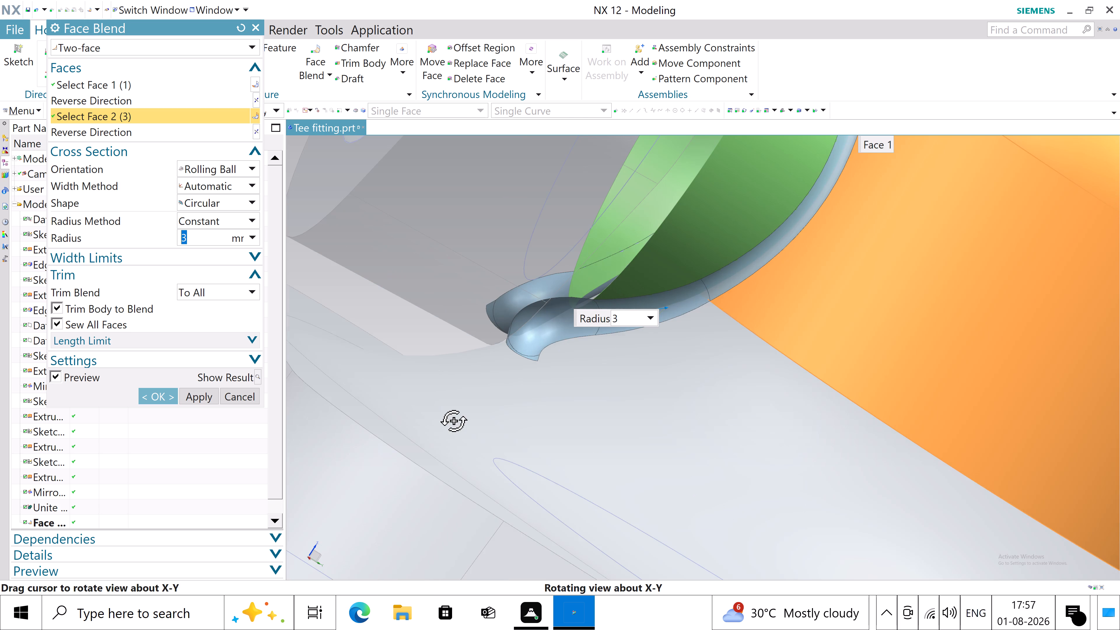
middle_click_drag(454, 421, 456, 416)
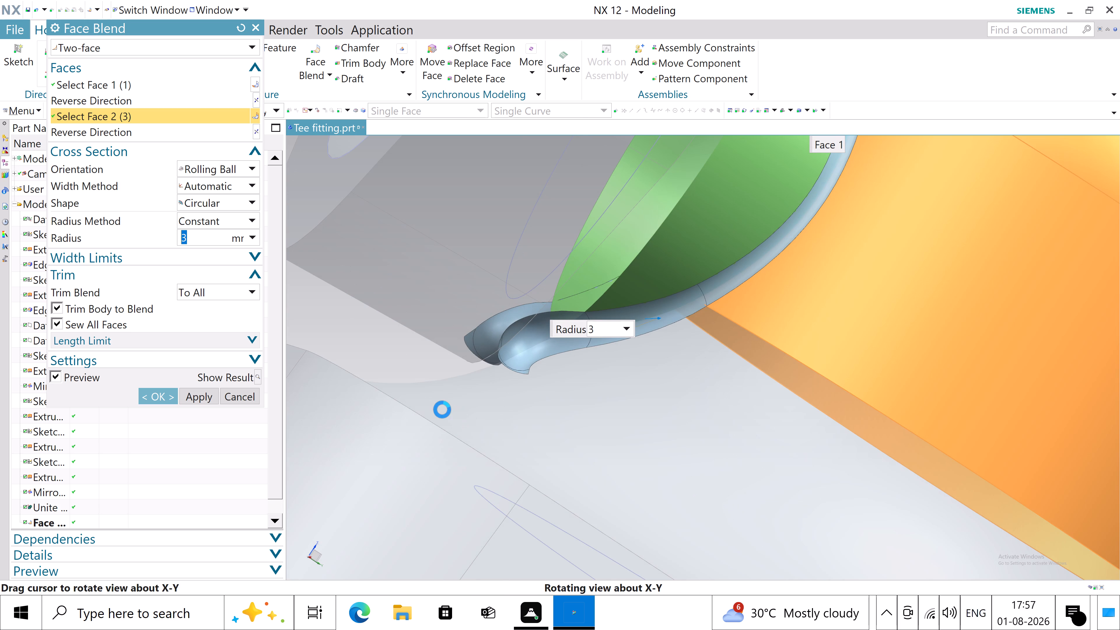
left_click(162, 399)
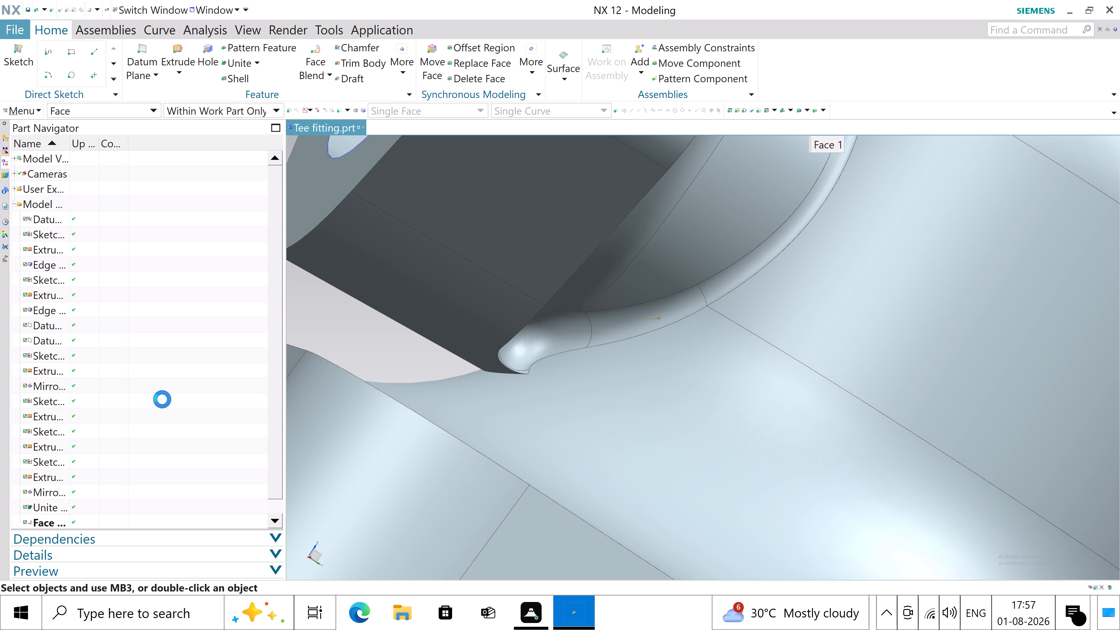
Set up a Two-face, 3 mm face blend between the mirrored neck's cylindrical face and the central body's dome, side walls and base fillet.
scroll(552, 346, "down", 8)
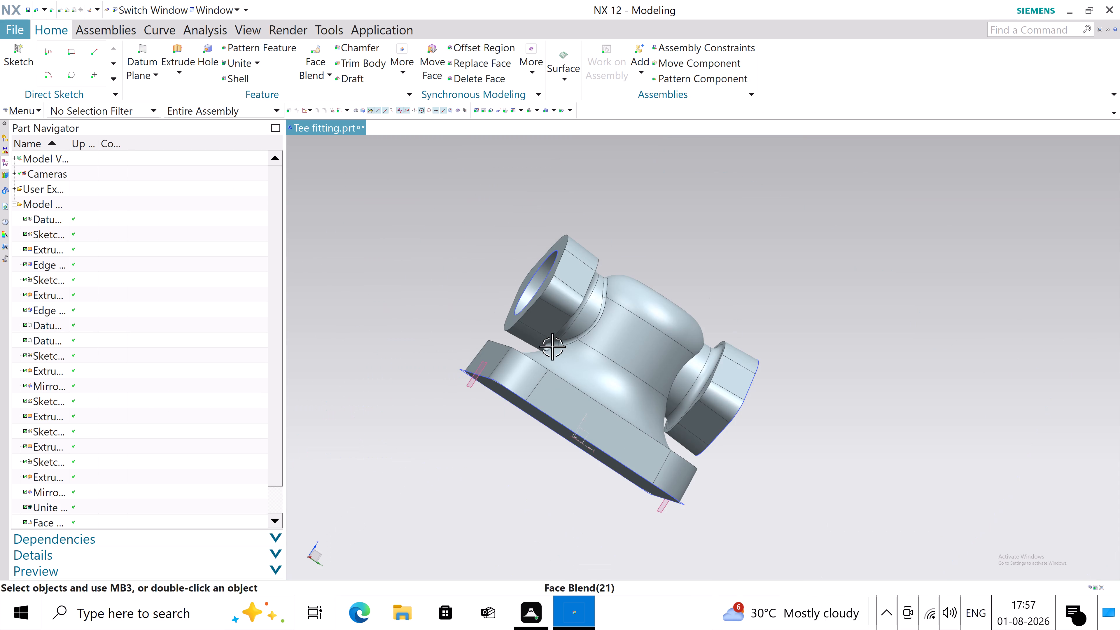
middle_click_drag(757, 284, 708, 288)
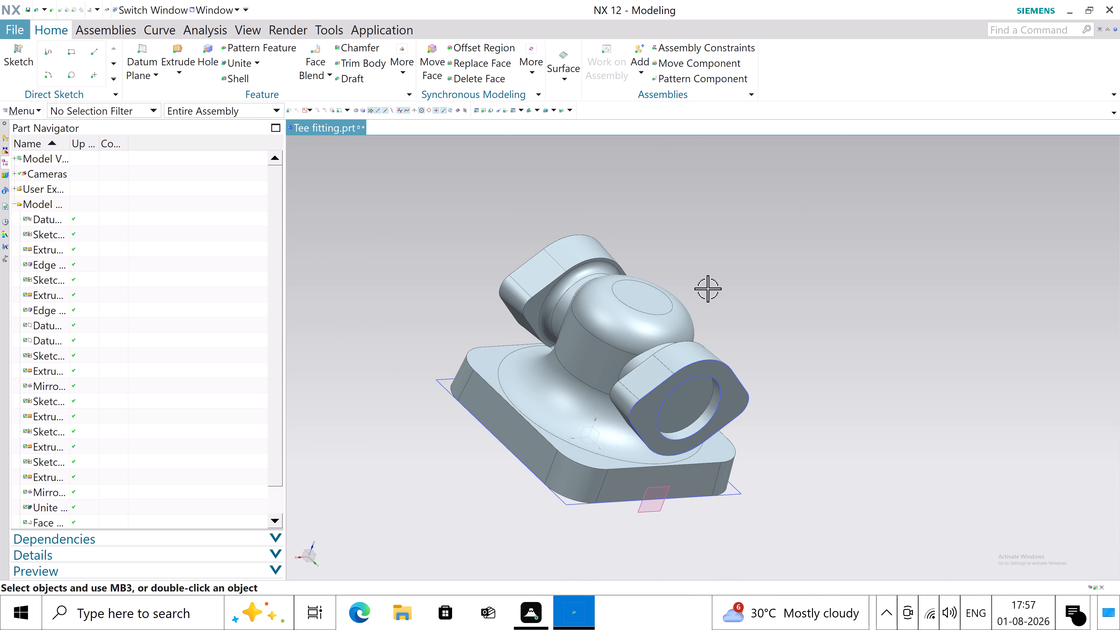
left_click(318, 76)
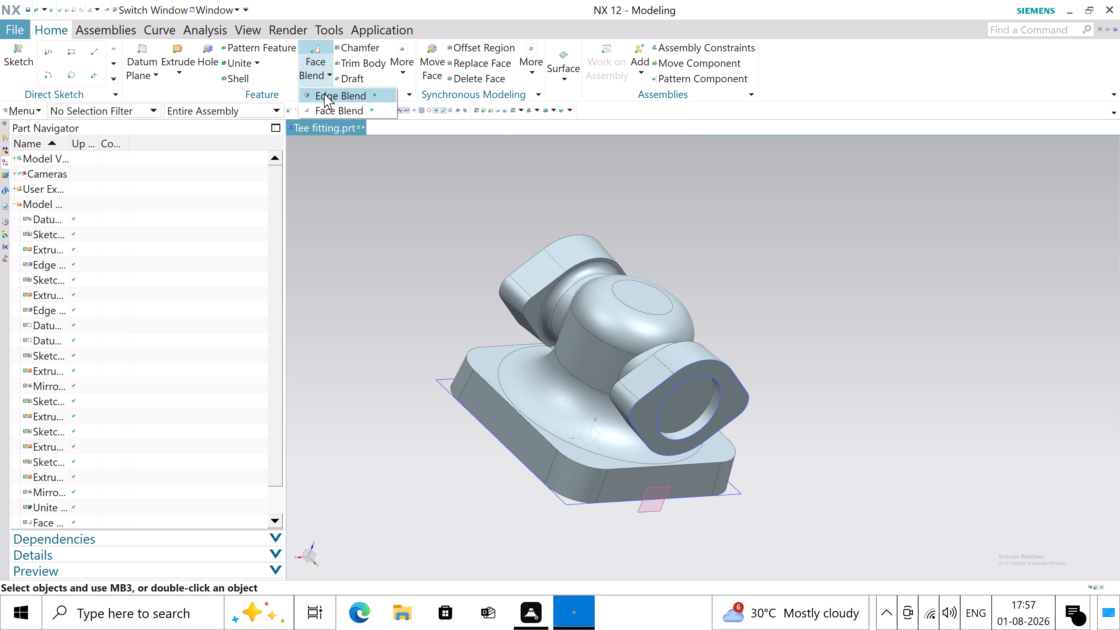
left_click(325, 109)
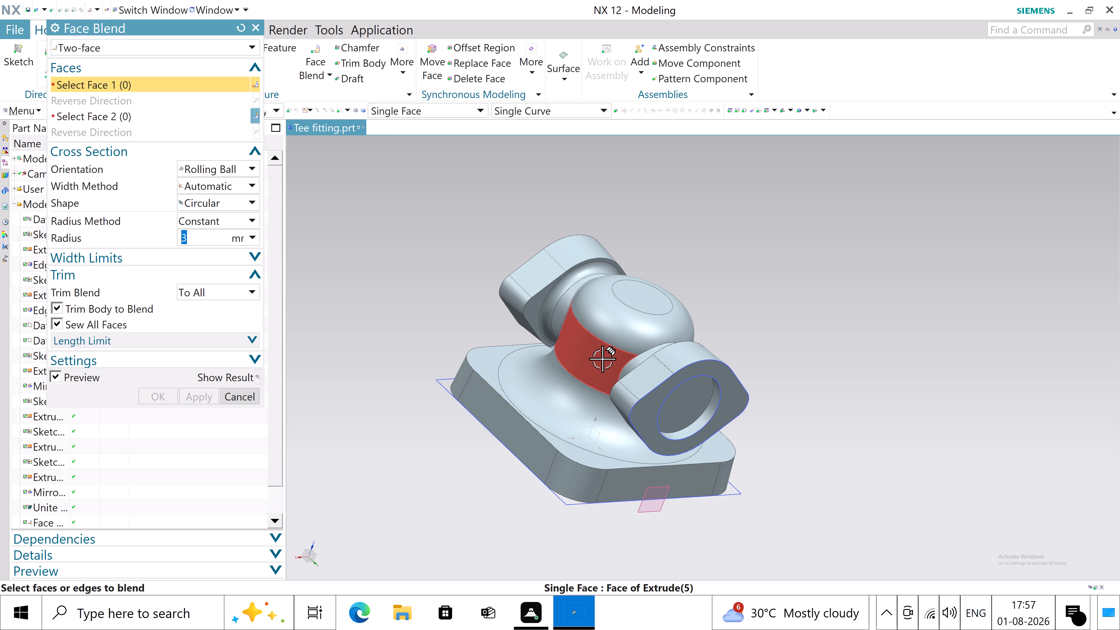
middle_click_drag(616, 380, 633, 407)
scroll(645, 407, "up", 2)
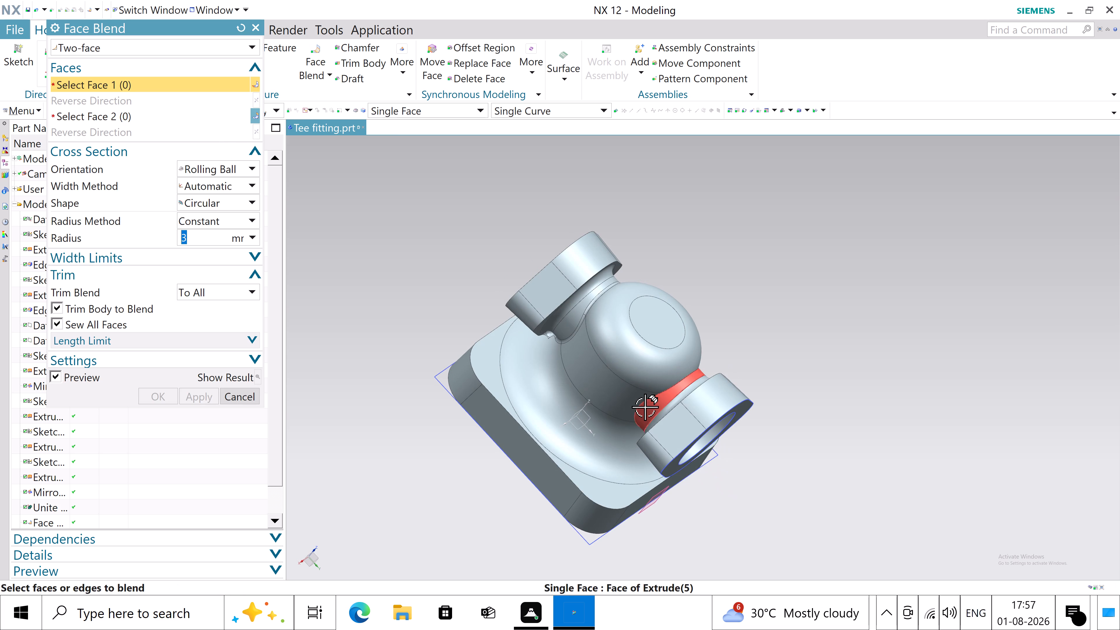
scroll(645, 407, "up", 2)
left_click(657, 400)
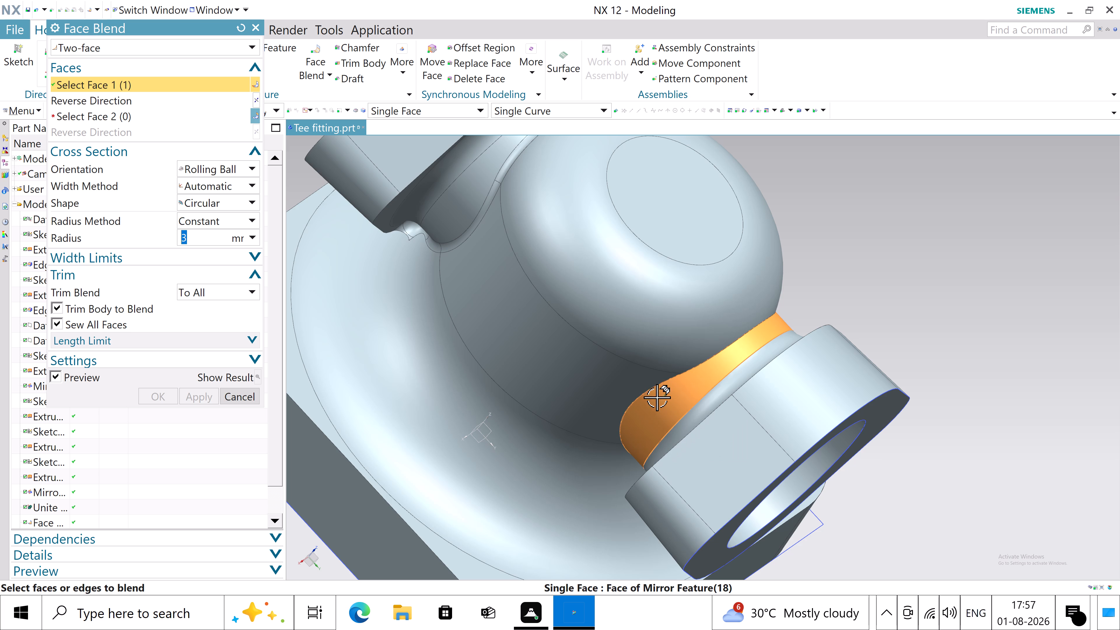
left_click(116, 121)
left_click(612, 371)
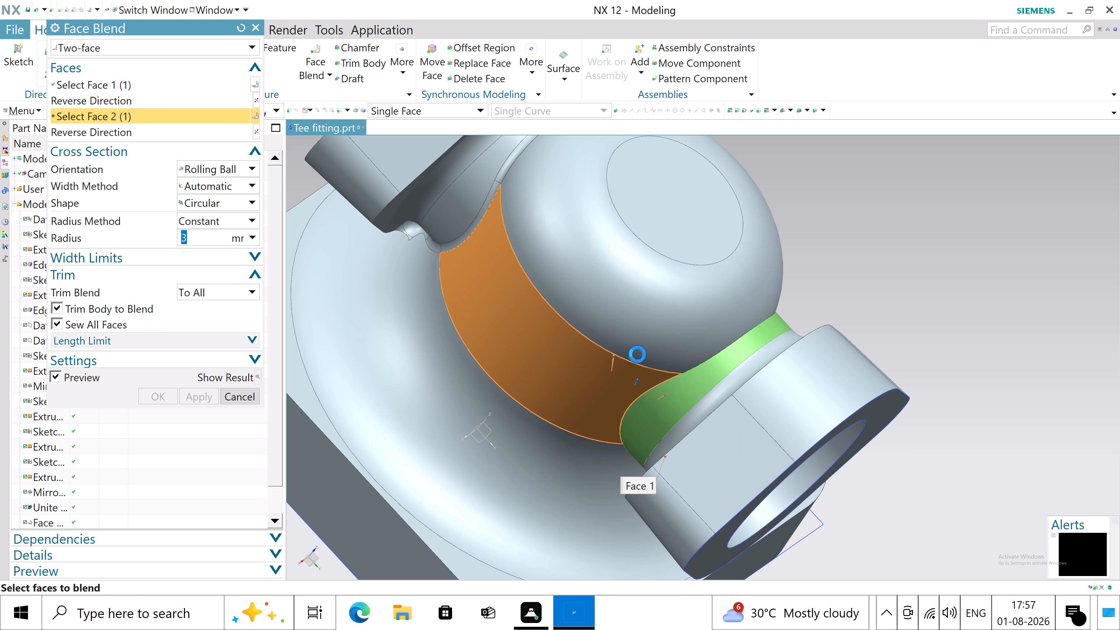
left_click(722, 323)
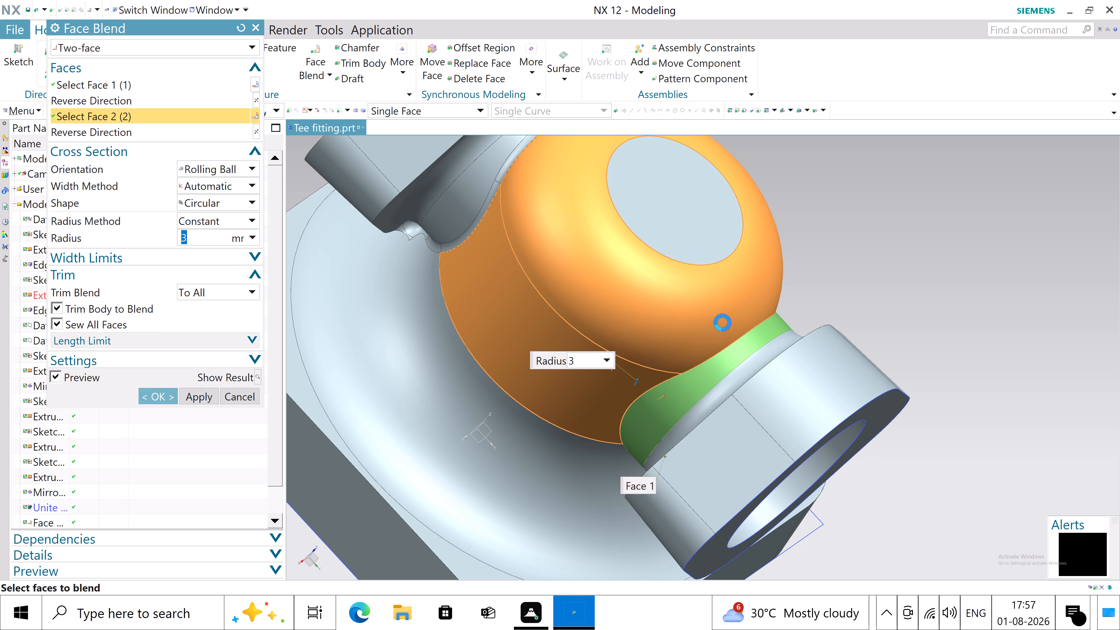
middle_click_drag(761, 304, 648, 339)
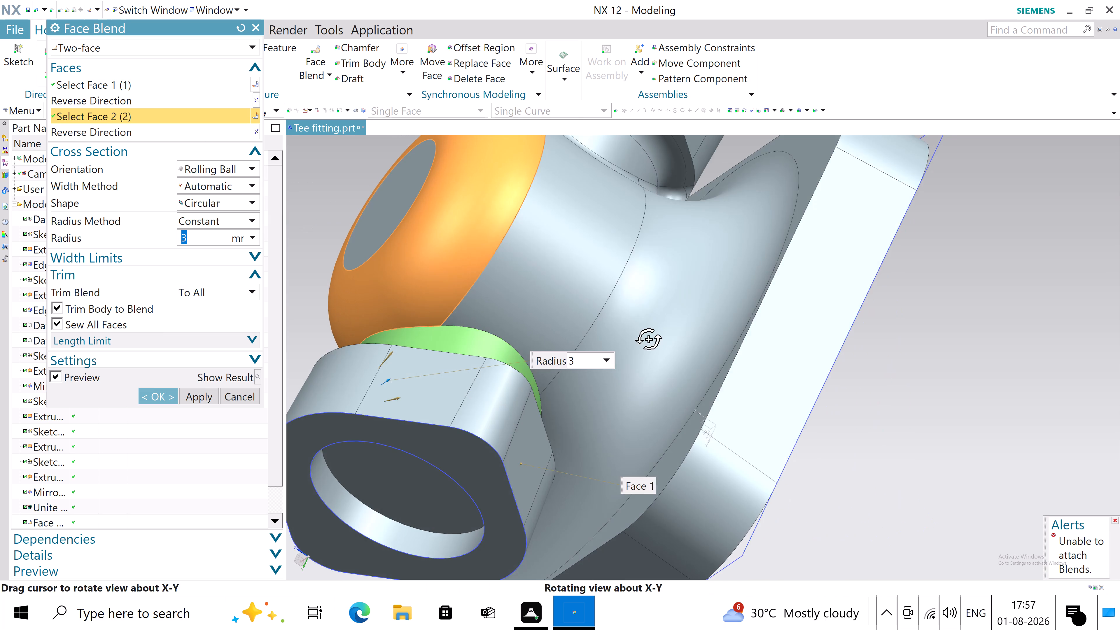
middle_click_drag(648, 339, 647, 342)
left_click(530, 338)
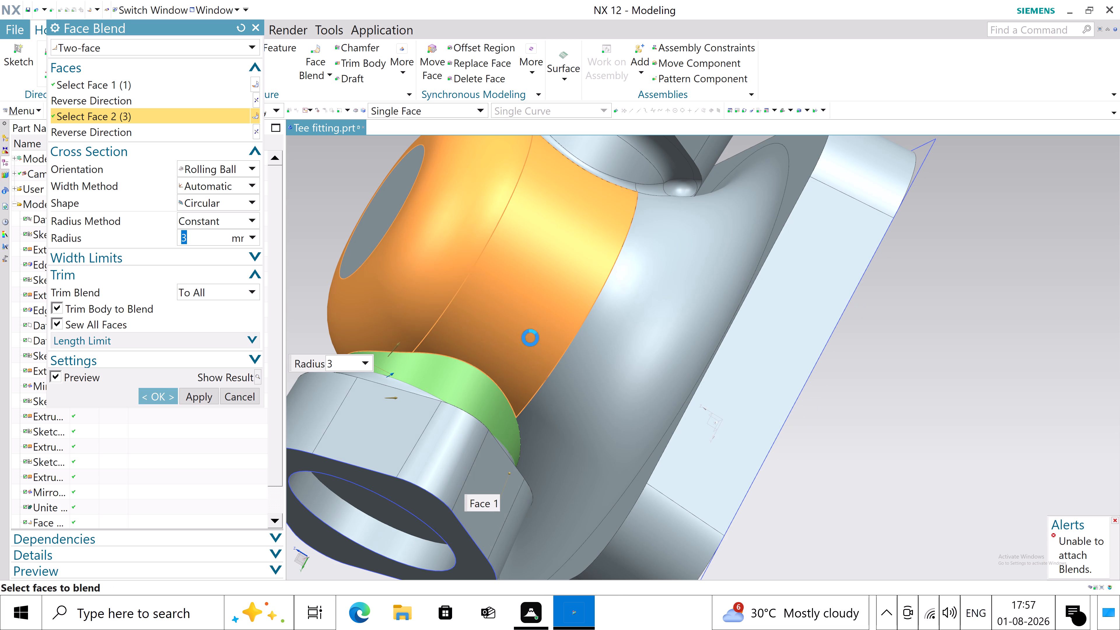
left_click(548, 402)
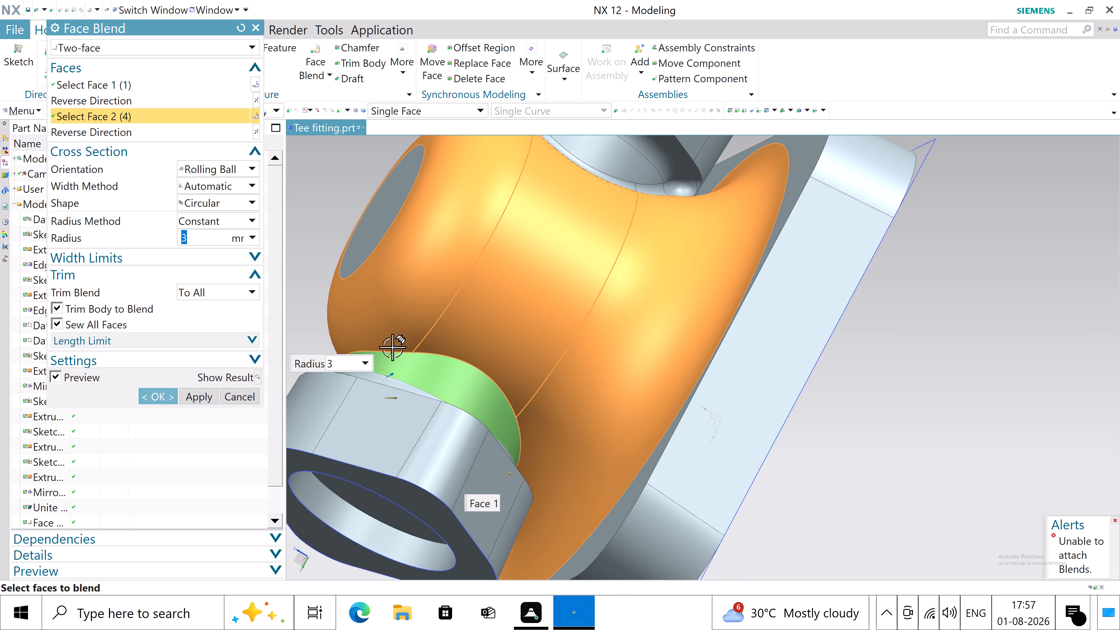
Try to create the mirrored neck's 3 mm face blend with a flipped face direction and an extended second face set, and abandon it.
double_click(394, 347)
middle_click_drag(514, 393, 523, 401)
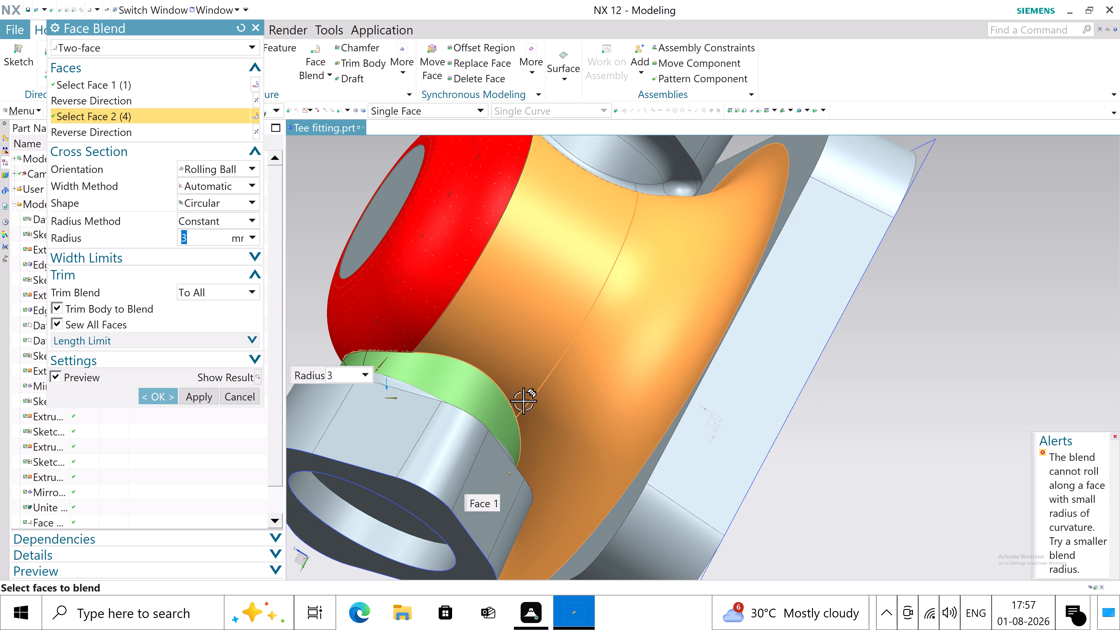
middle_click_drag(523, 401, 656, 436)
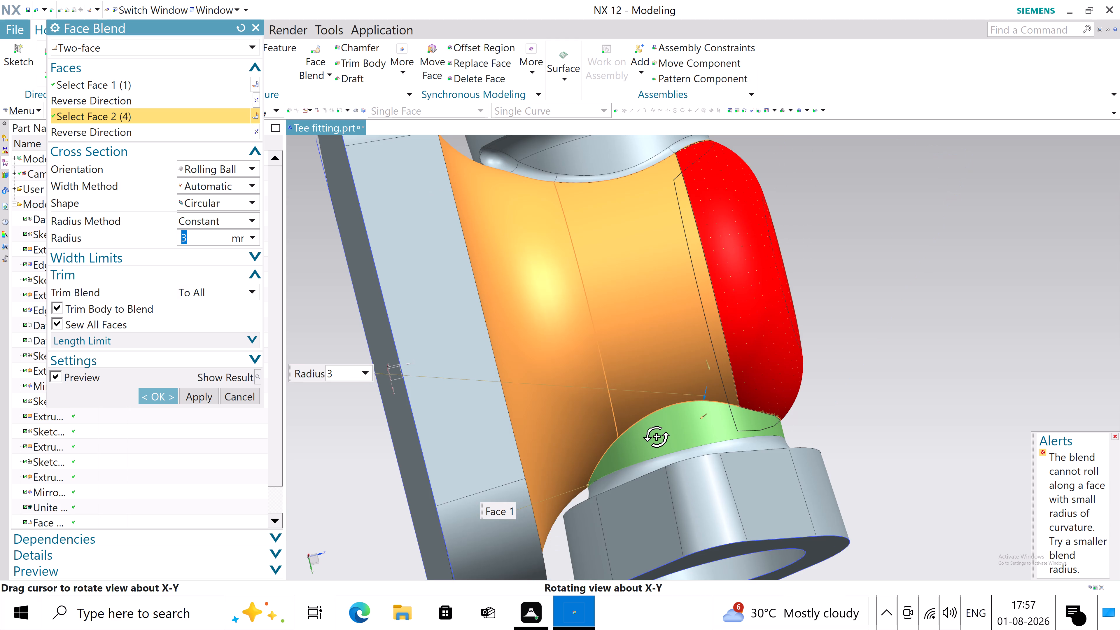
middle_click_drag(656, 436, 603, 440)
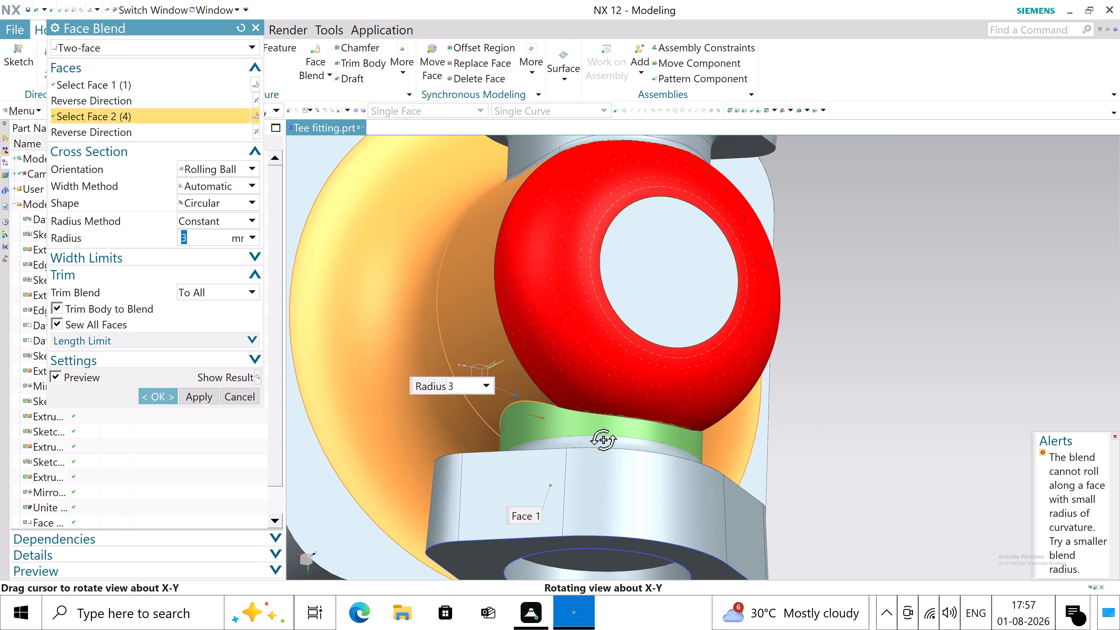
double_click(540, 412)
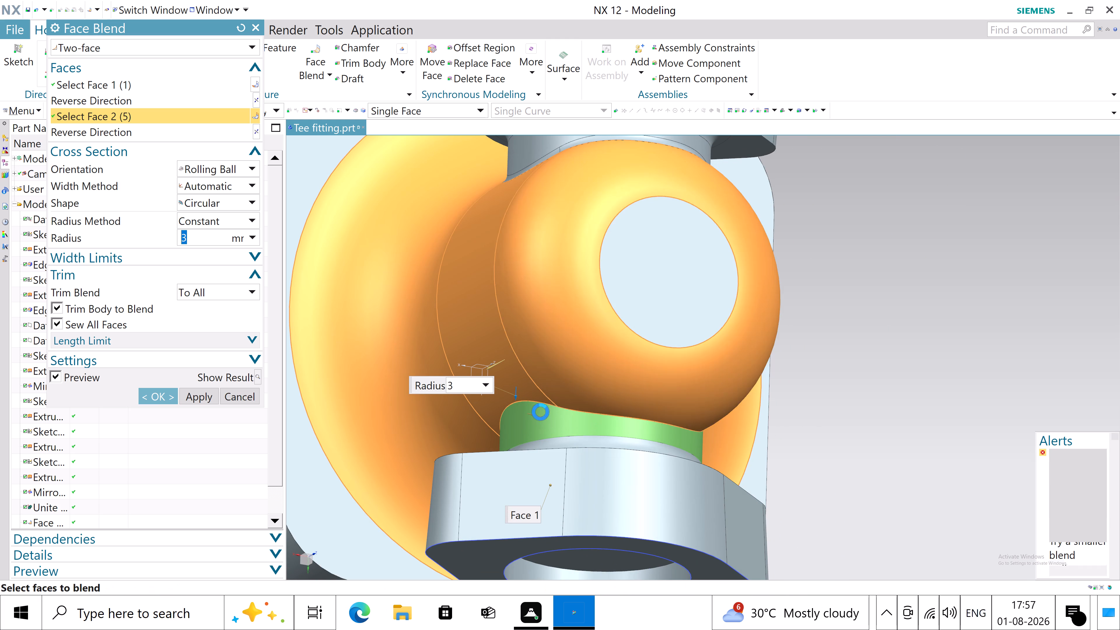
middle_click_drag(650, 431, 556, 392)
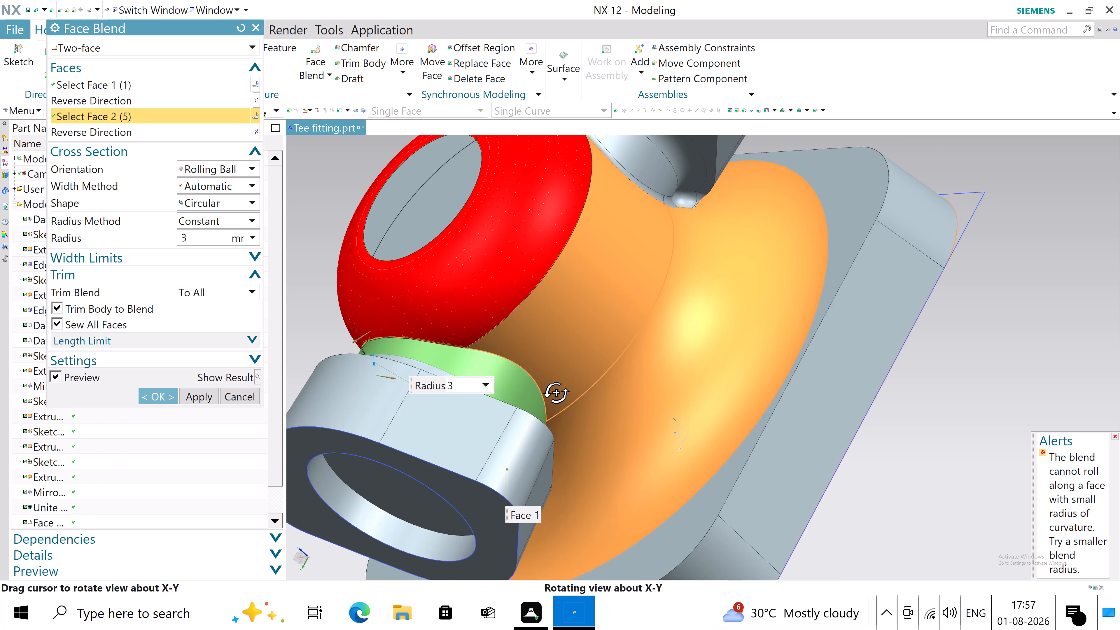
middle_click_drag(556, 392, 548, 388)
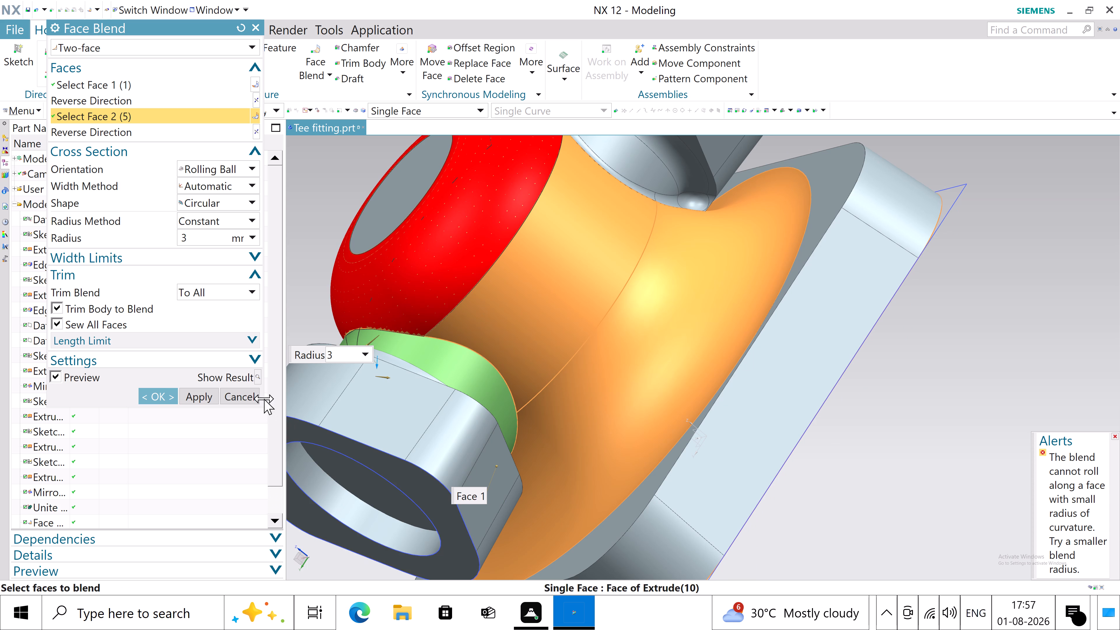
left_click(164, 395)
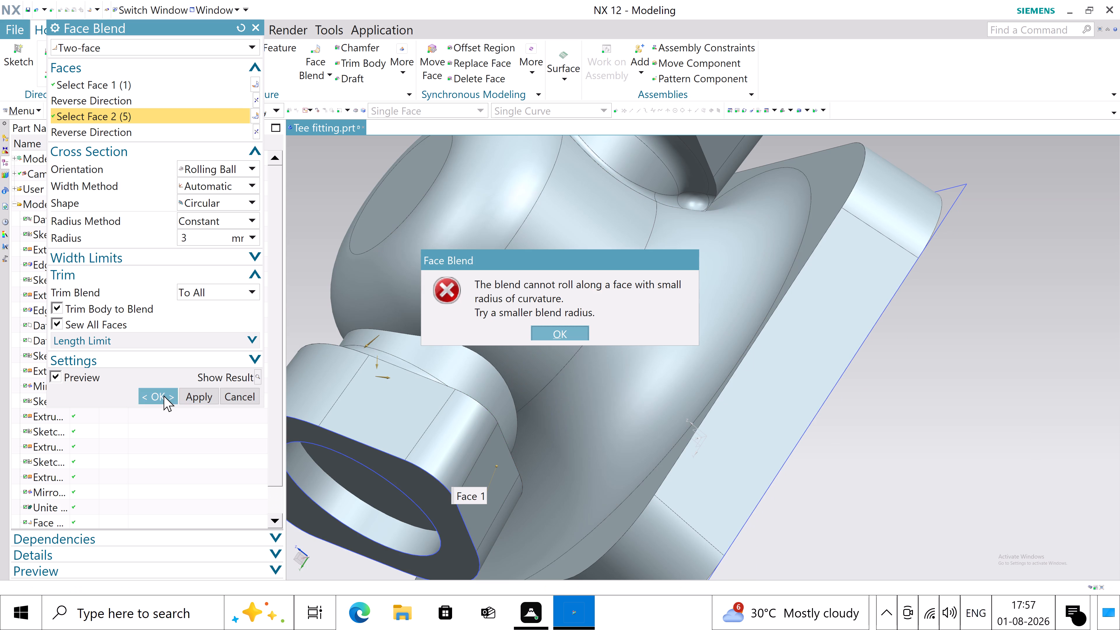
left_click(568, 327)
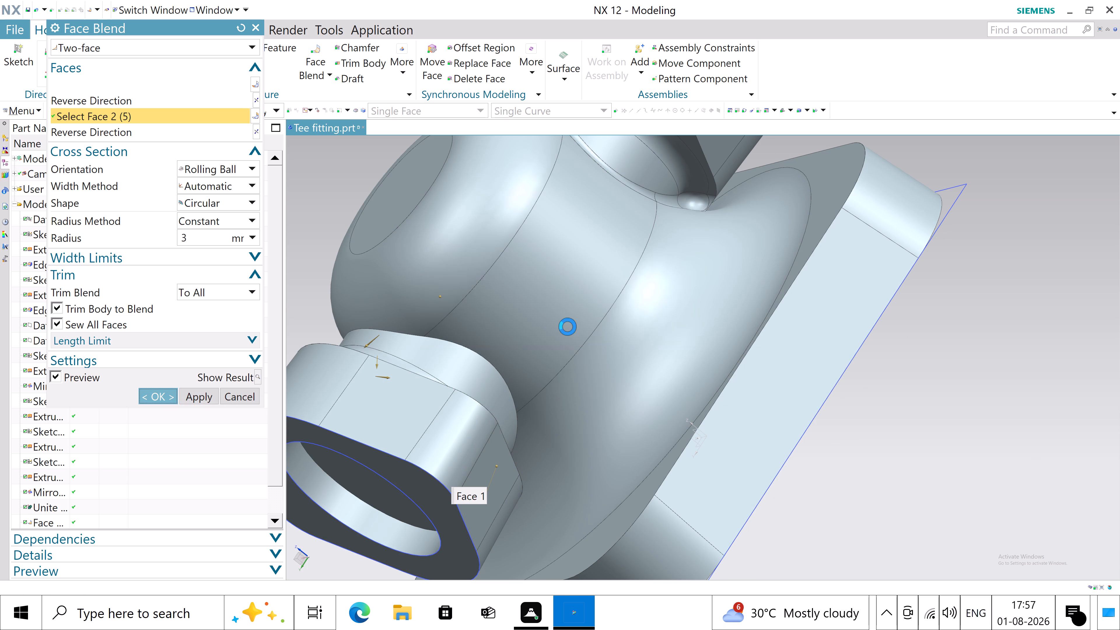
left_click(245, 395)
Mirror the 3 mm face blend at the first neck's junction onto the opposite neck about the datum coordinate system's XZ plane.
scroll(769, 424, "down", 2)
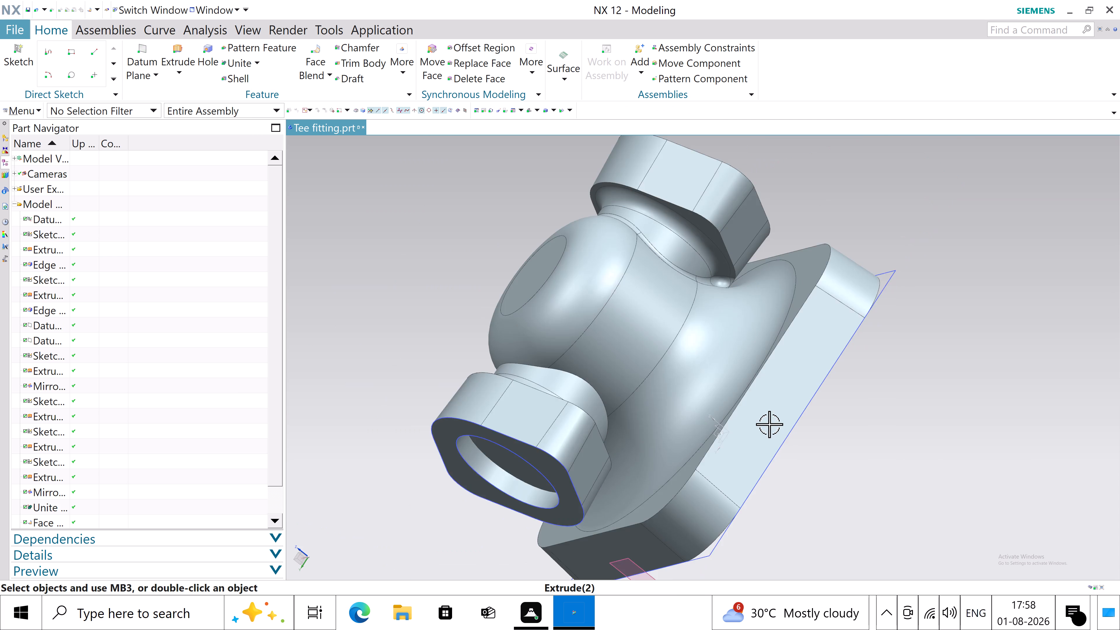
scroll(769, 424, "down", 1)
middle_click_drag(769, 424, 784, 458)
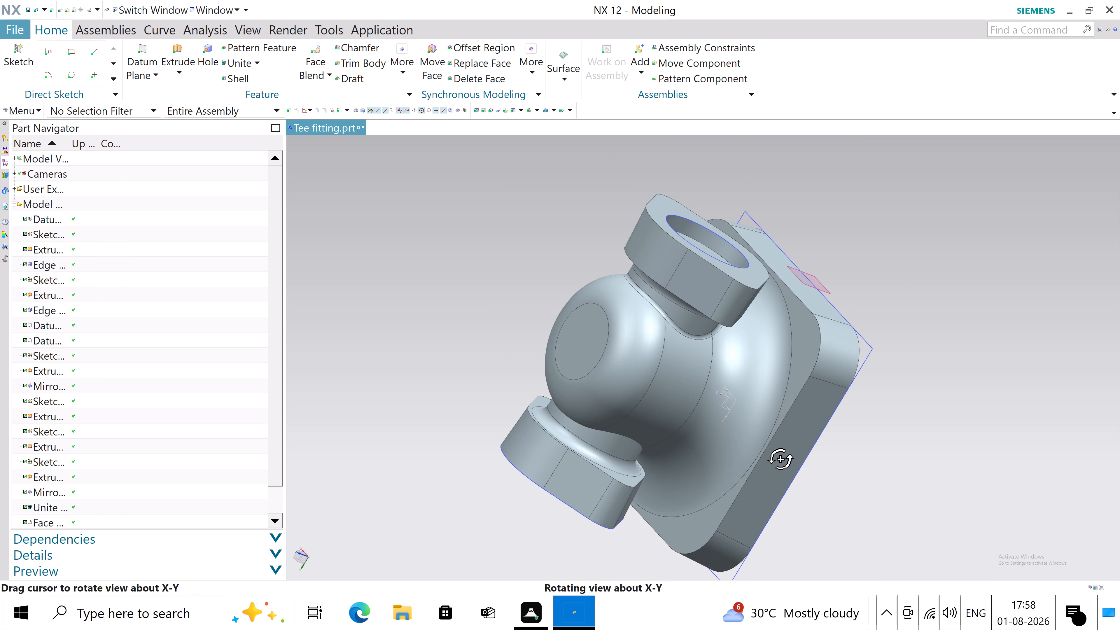
middle_click_drag(784, 458, 767, 454)
scroll(682, 336, "up", 4)
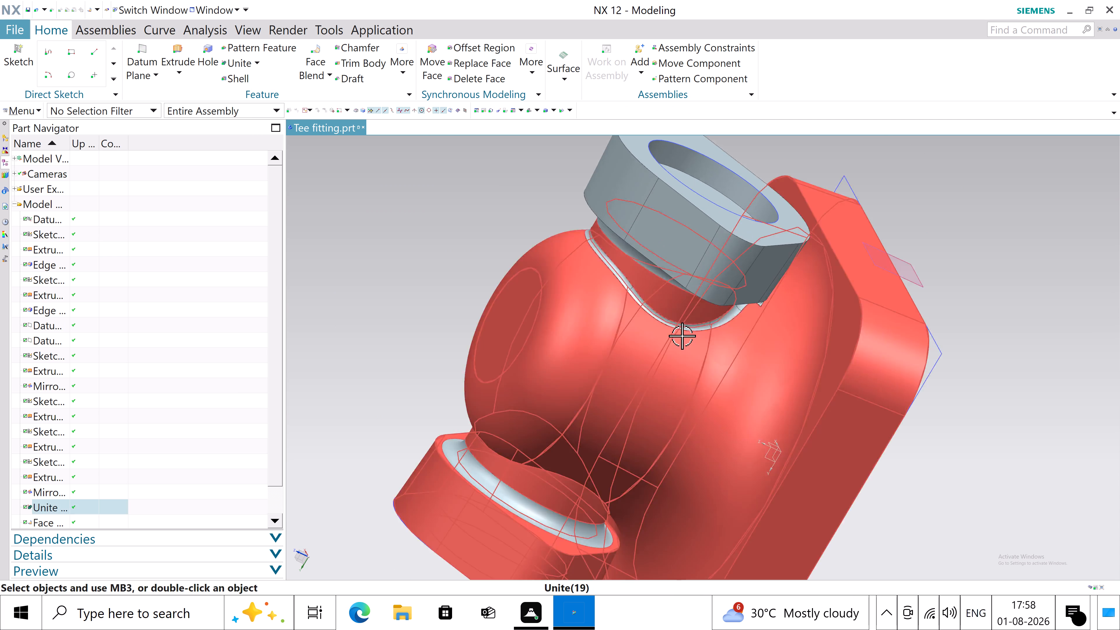
left_click(687, 327)
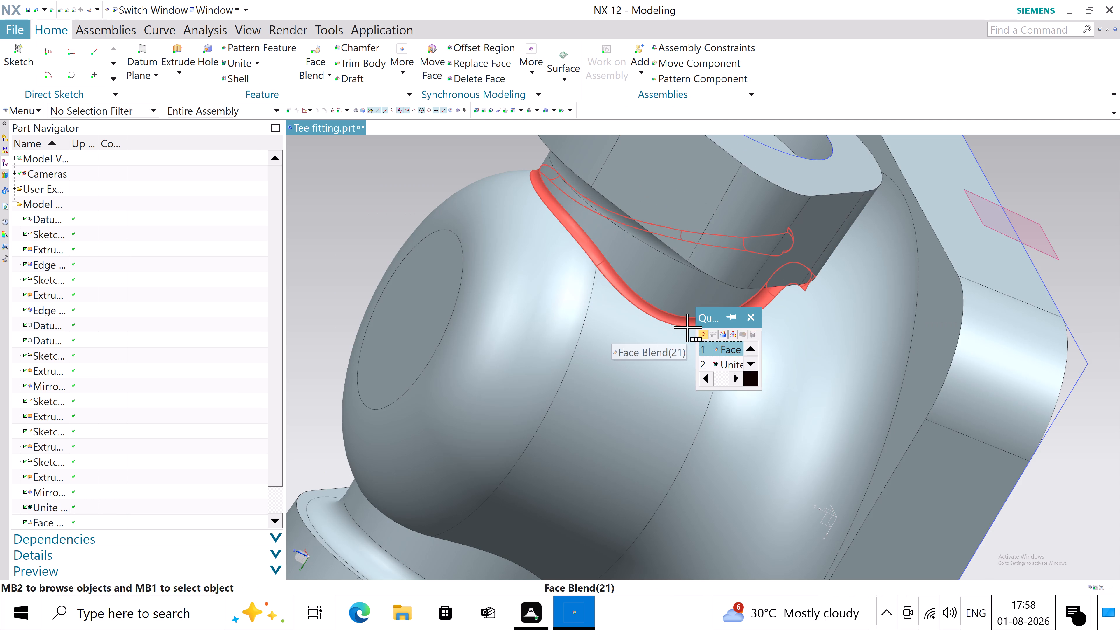
left_click(735, 353)
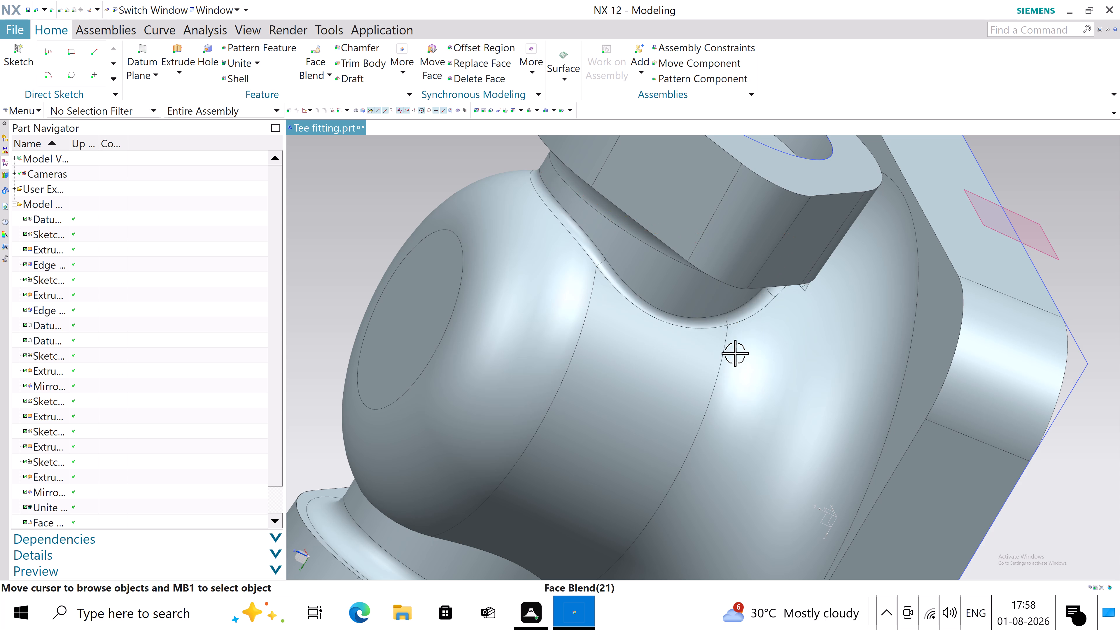
scroll(733, 316, "down", 4)
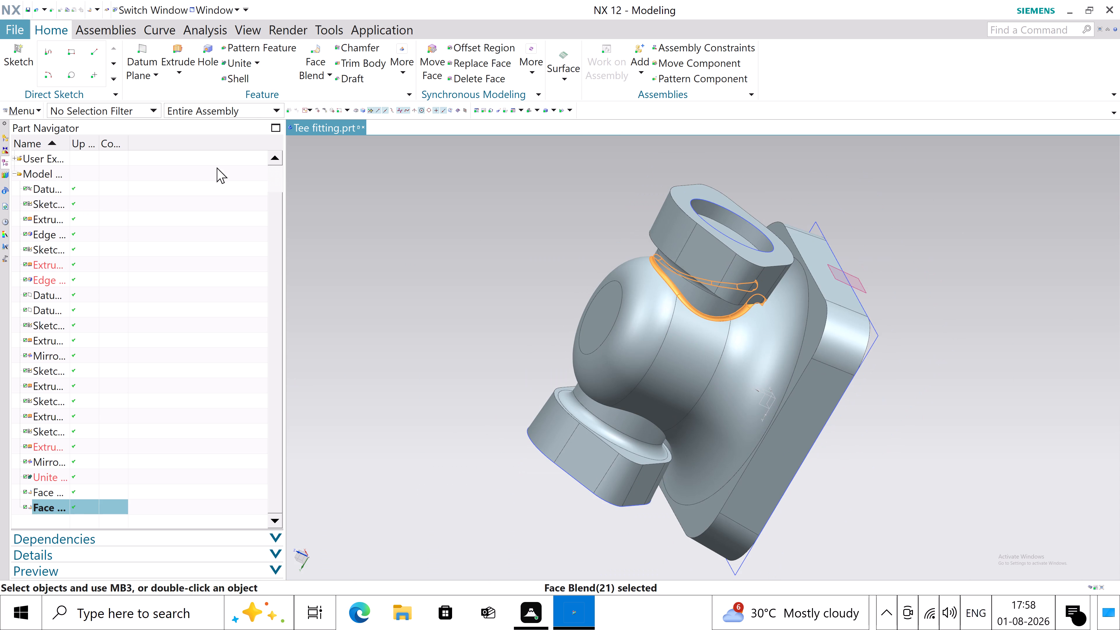
left_click(412, 80)
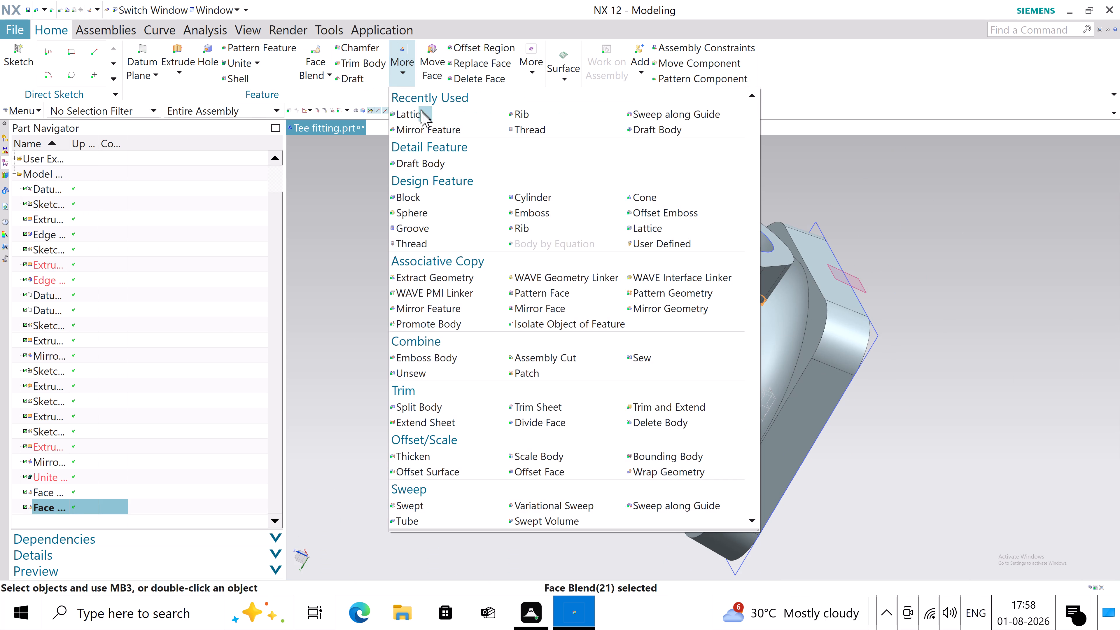
left_click(434, 129)
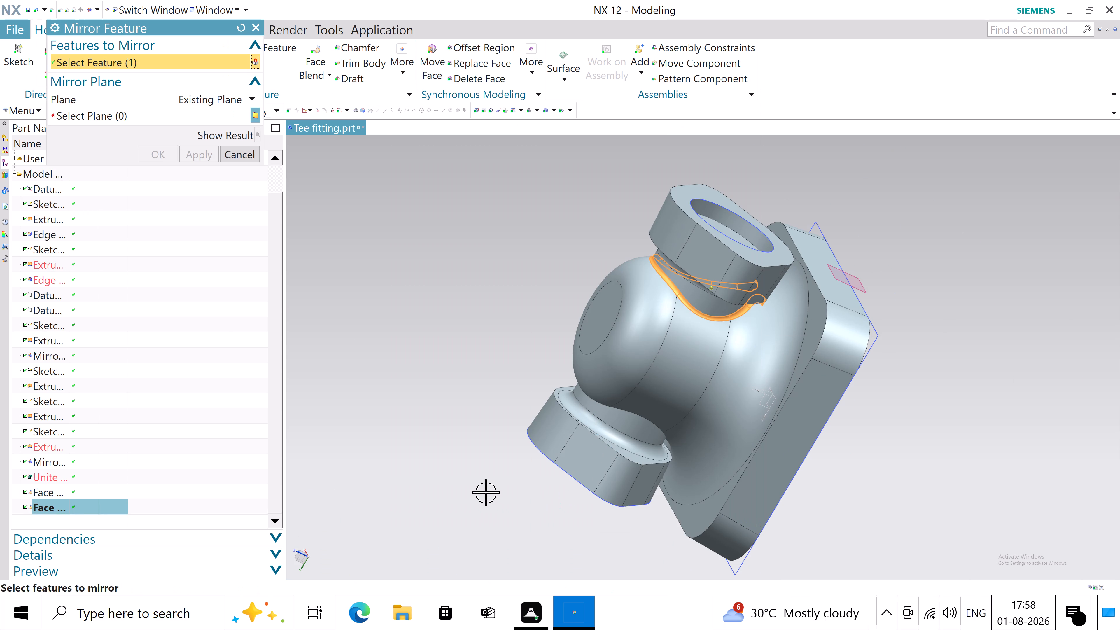
middle_click_drag(482, 490, 444, 426)
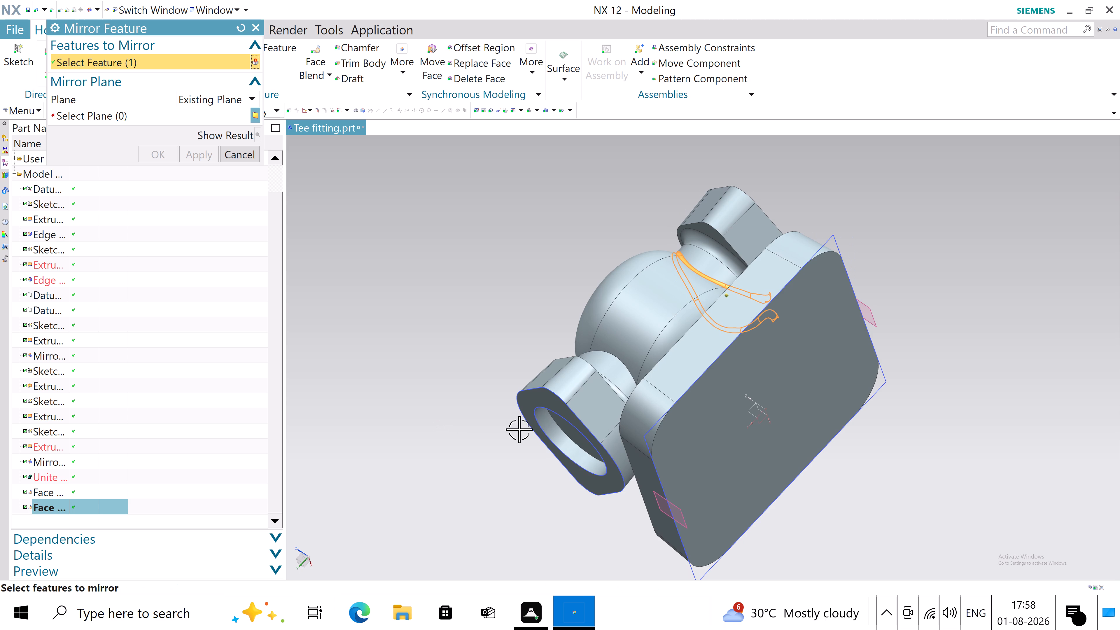
scroll(825, 459, "down", 4)
scroll(825, 459, "up", 4)
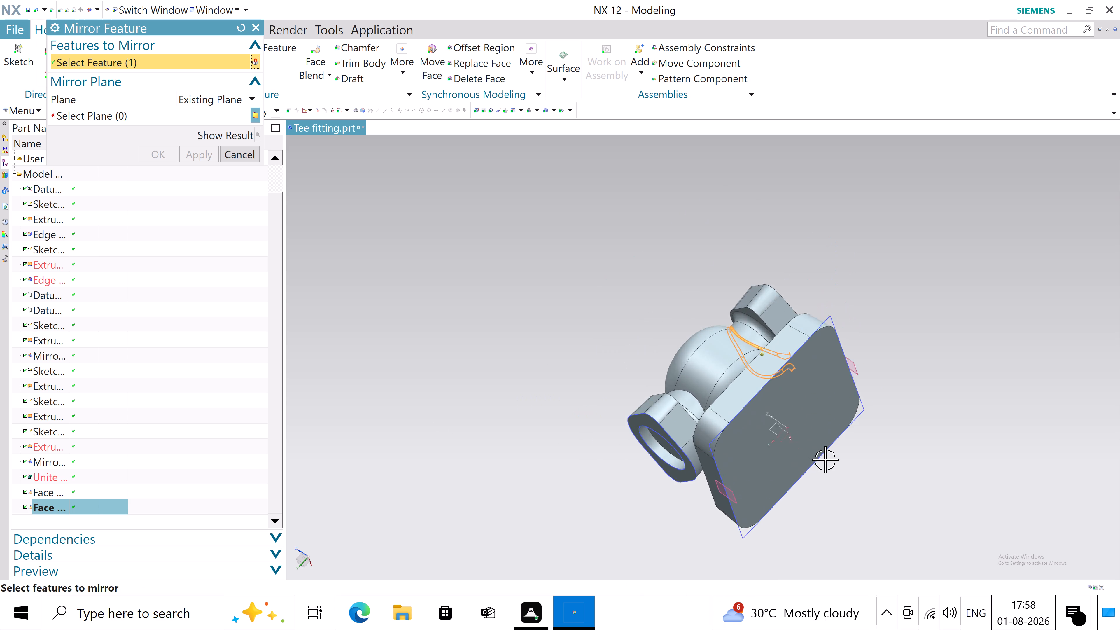
scroll(825, 459, "up", 6)
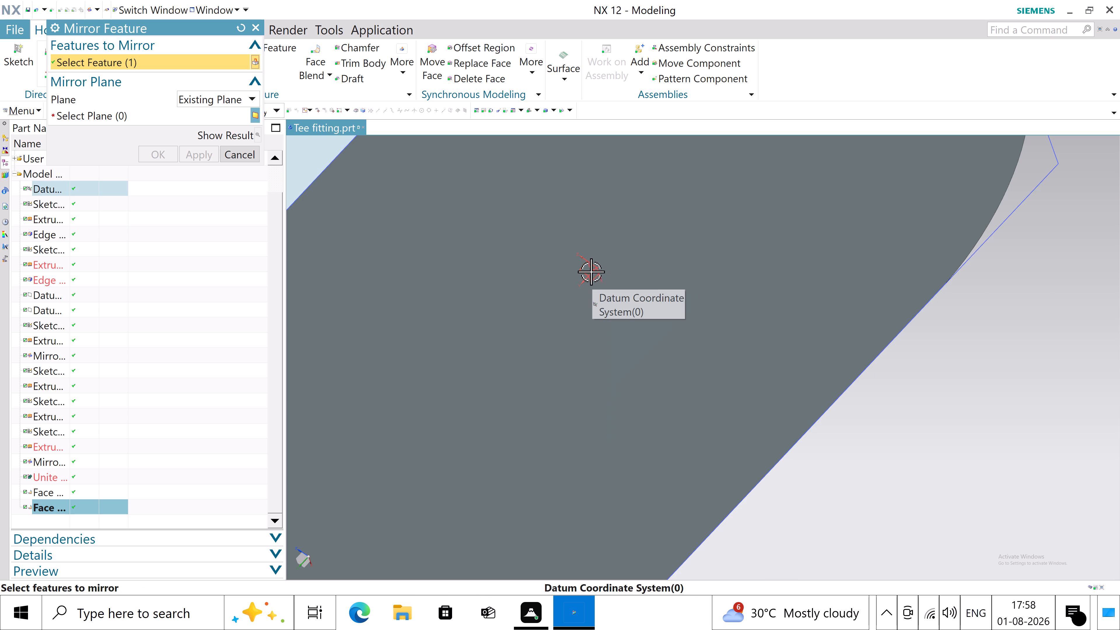
left_click(103, 118)
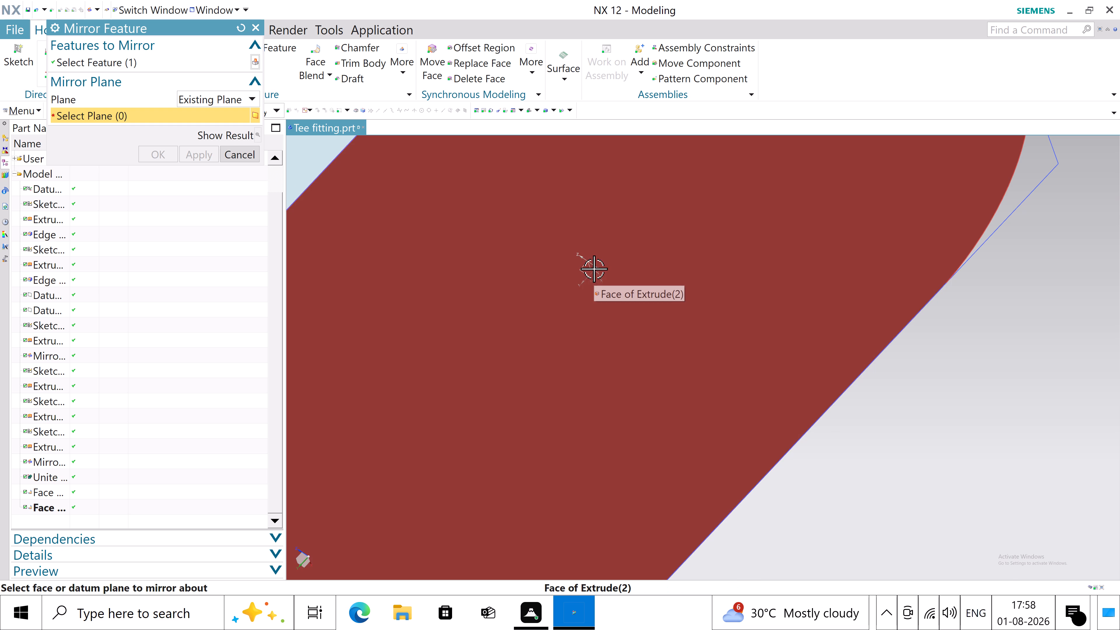
scroll(594, 274, "up", 3)
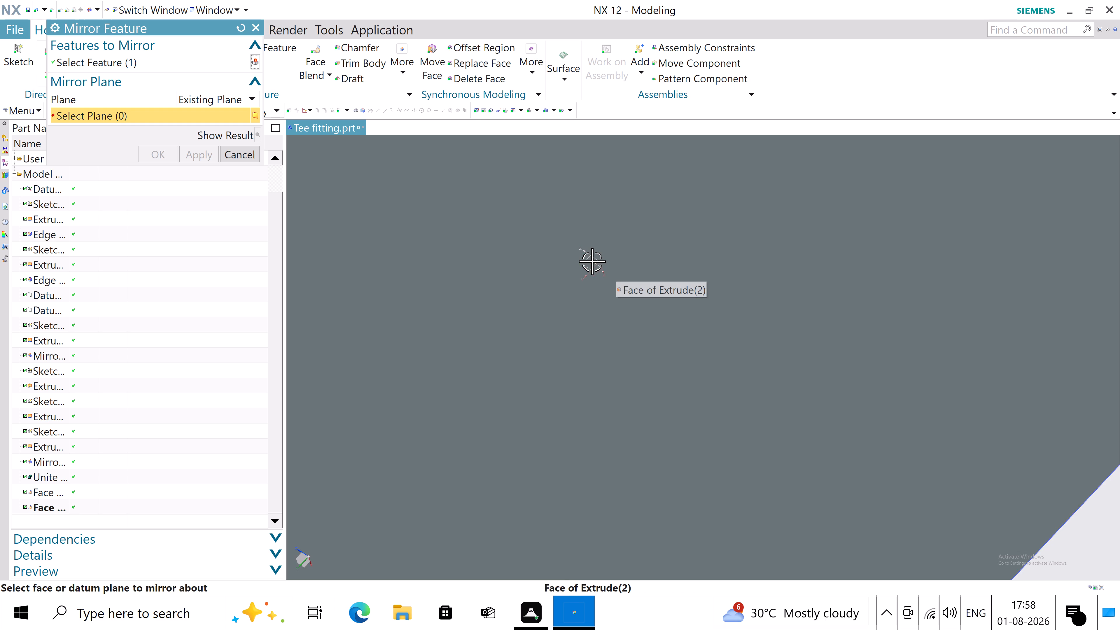
left_click(593, 261)
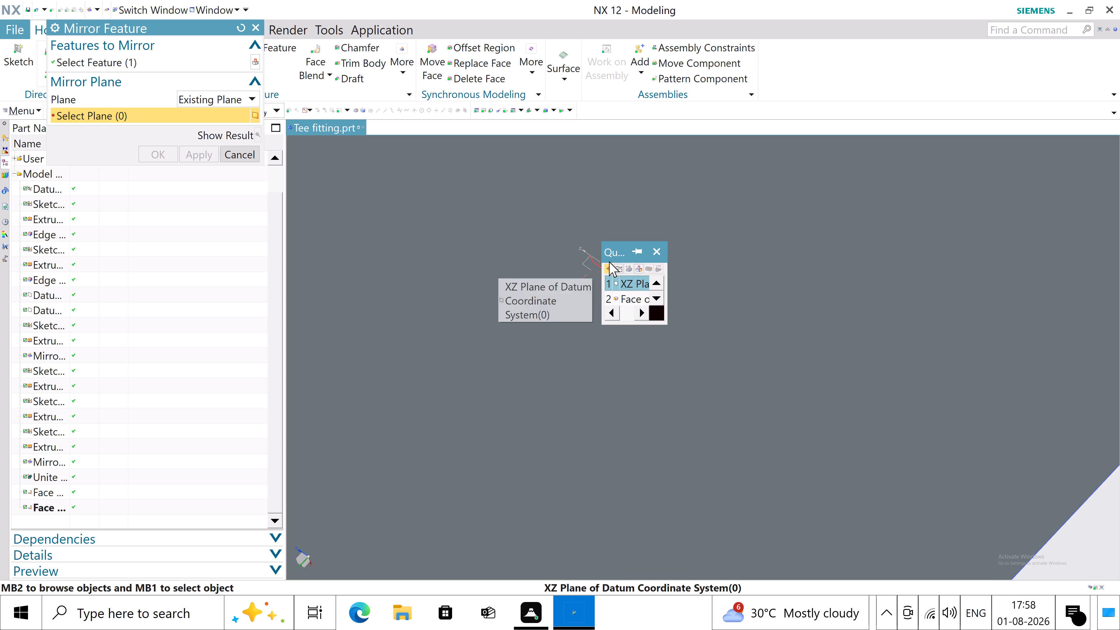
left_click(639, 281)
scroll(734, 302, "down", 9)
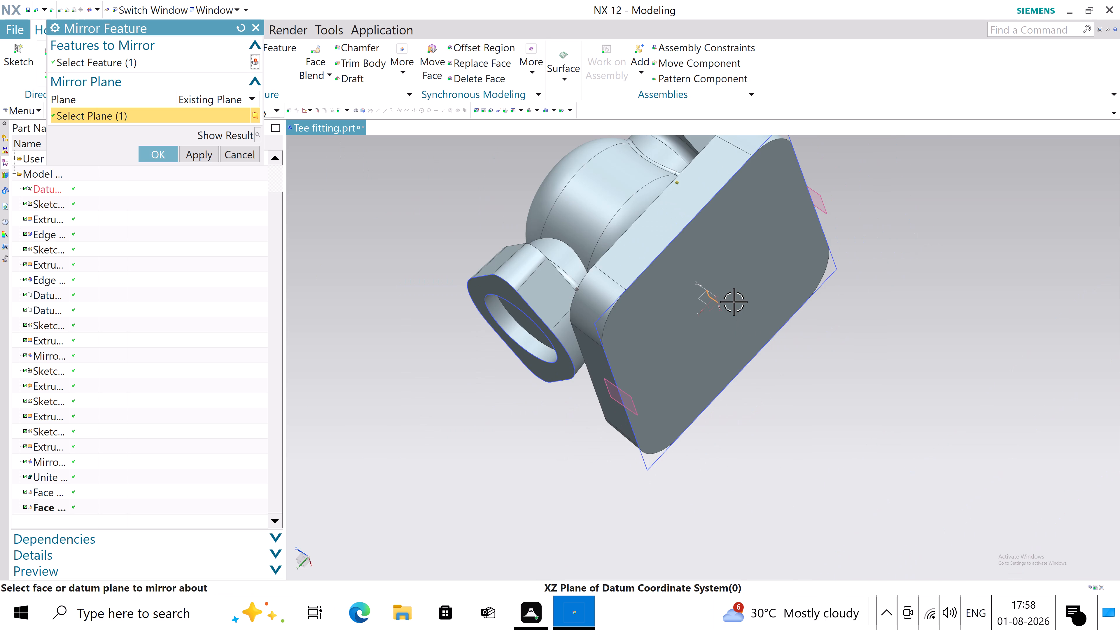
middle_click_drag(784, 330, 802, 384)
scroll(791, 347, "down", 1)
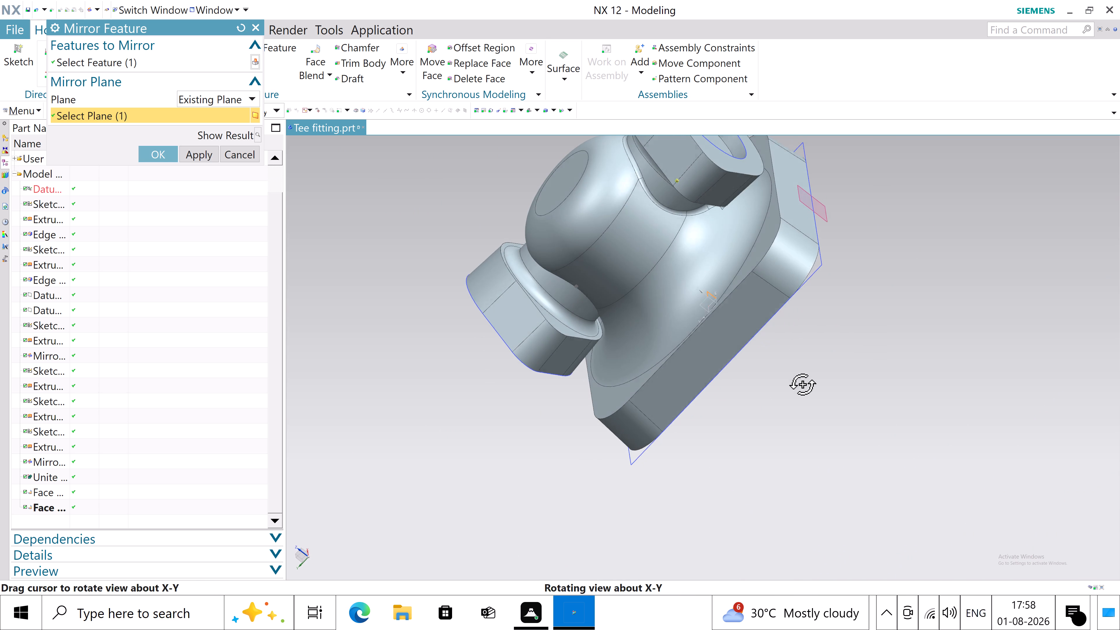
middle_click_drag(802, 384, 823, 388)
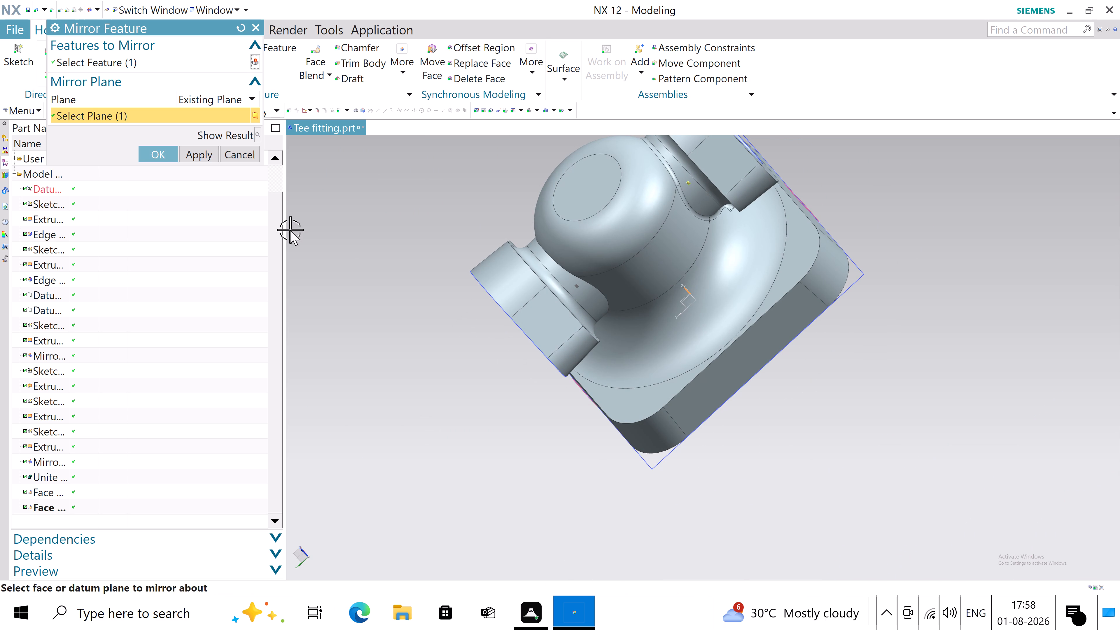
left_click(166, 155)
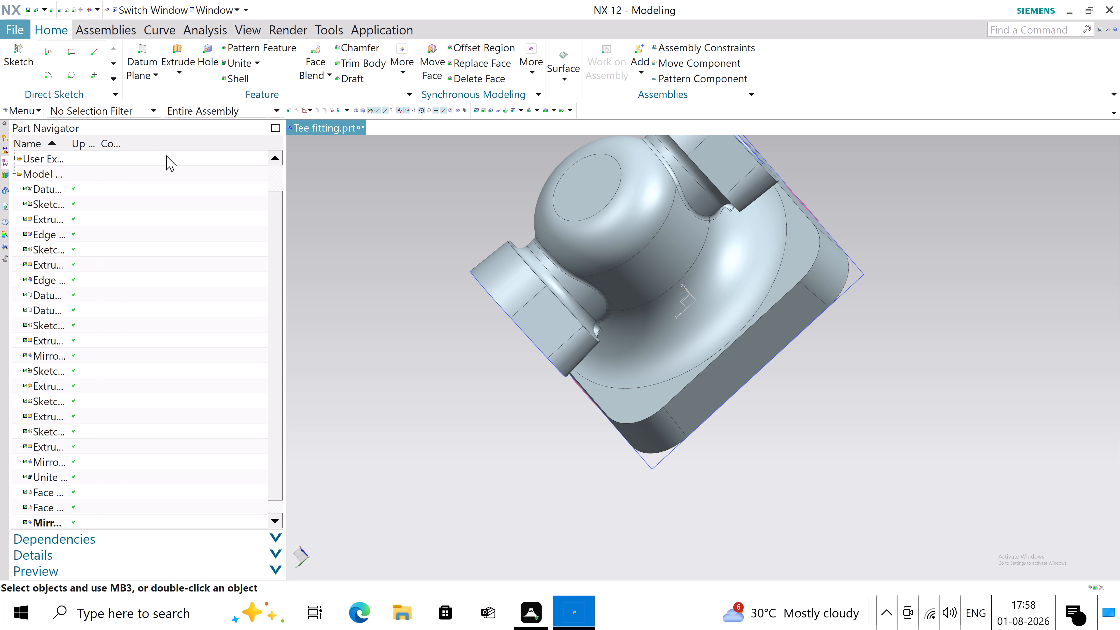
Check the mirrored blend around the neck junction and save the tee fitting part file.
middle_click_drag(486, 341, 542, 375)
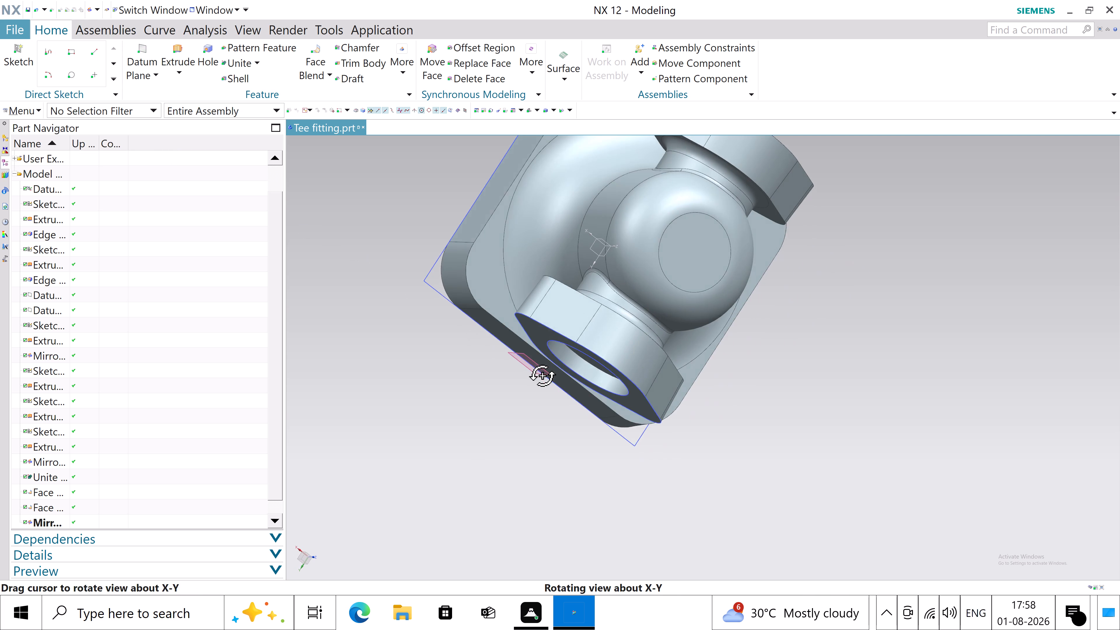
middle_click_drag(542, 375, 544, 383)
scroll(637, 342, "up", 4)
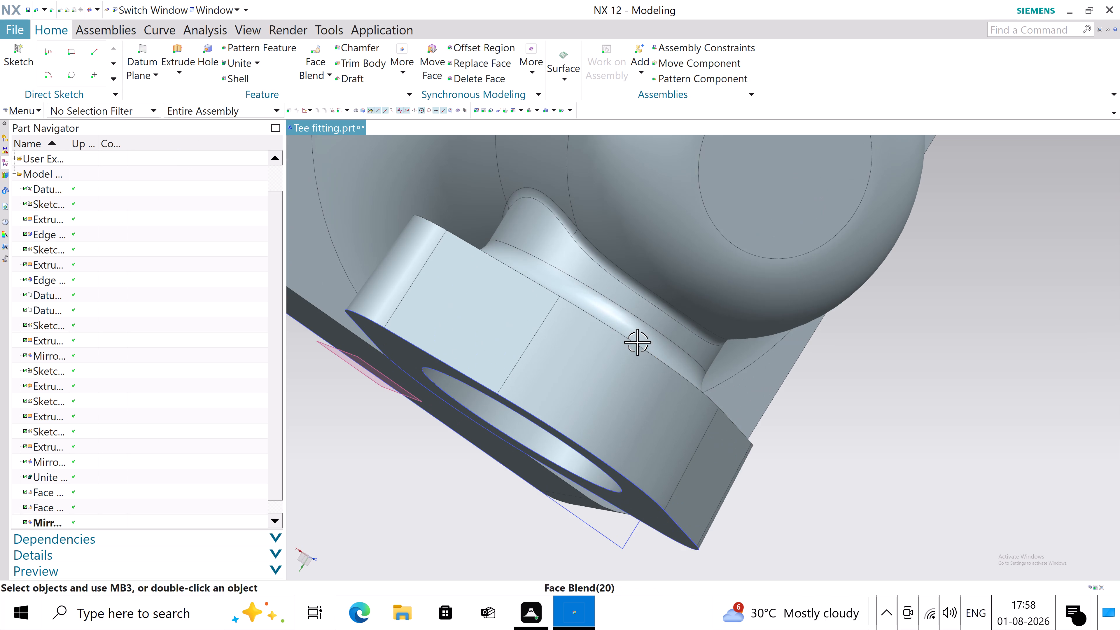
scroll(637, 342, "down", 4)
scroll(314, 393, "down", 2)
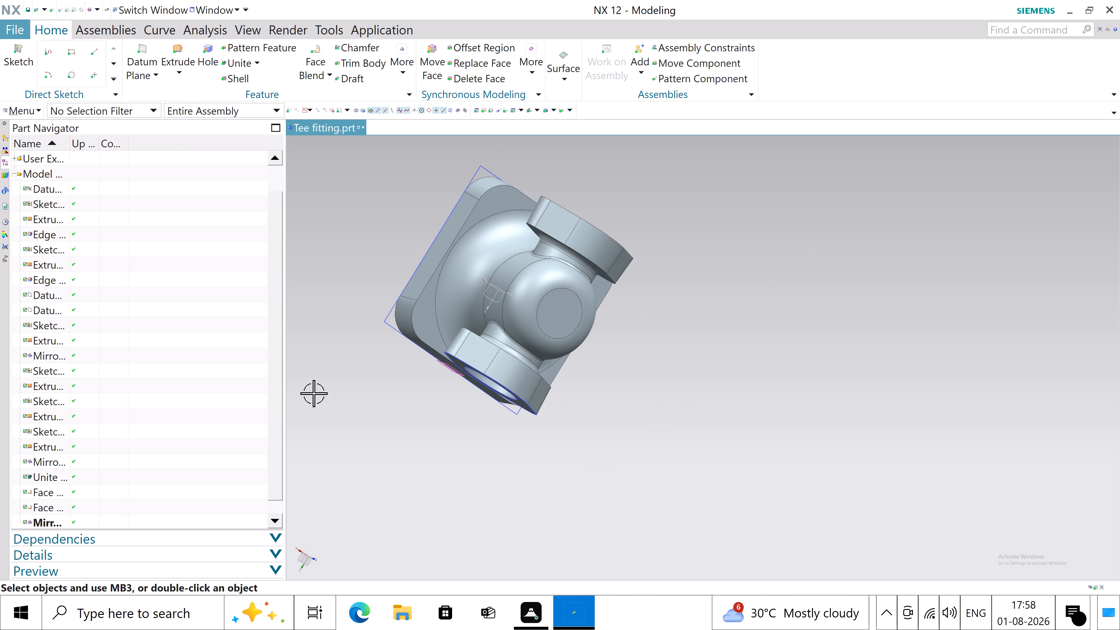
middle_click_drag(622, 414, 597, 337)
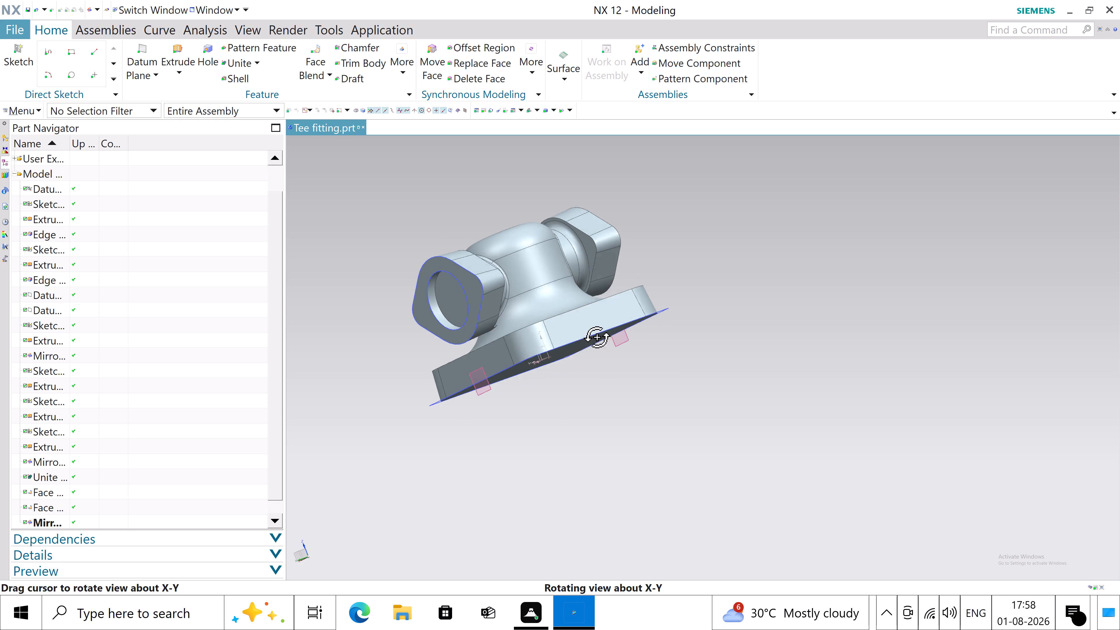
middle_click_drag(597, 337, 610, 335)
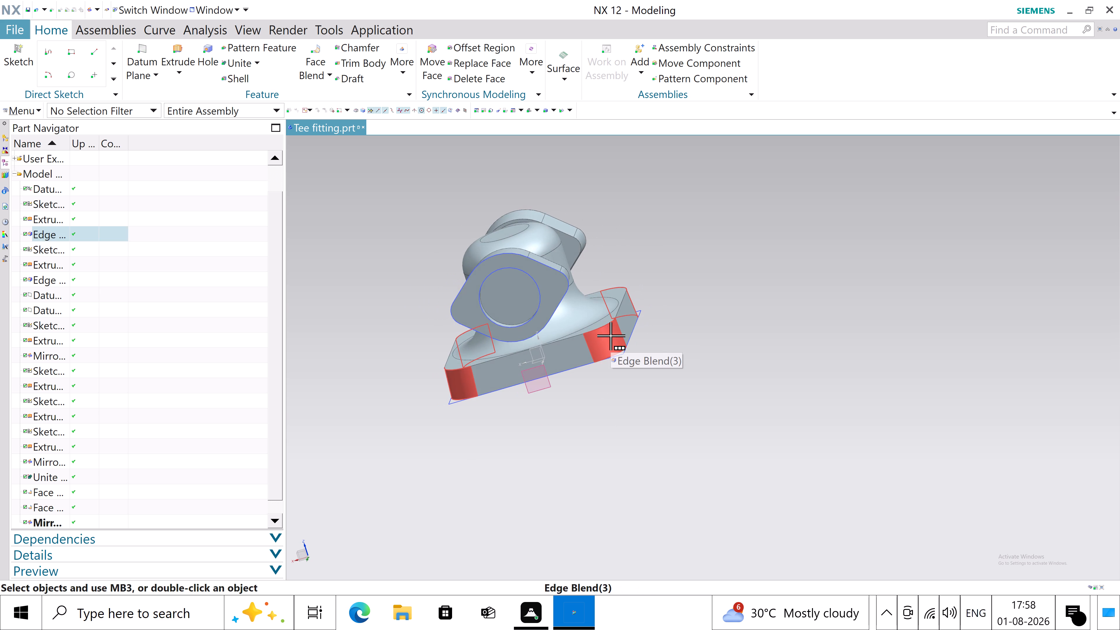
key("ctrl+s")
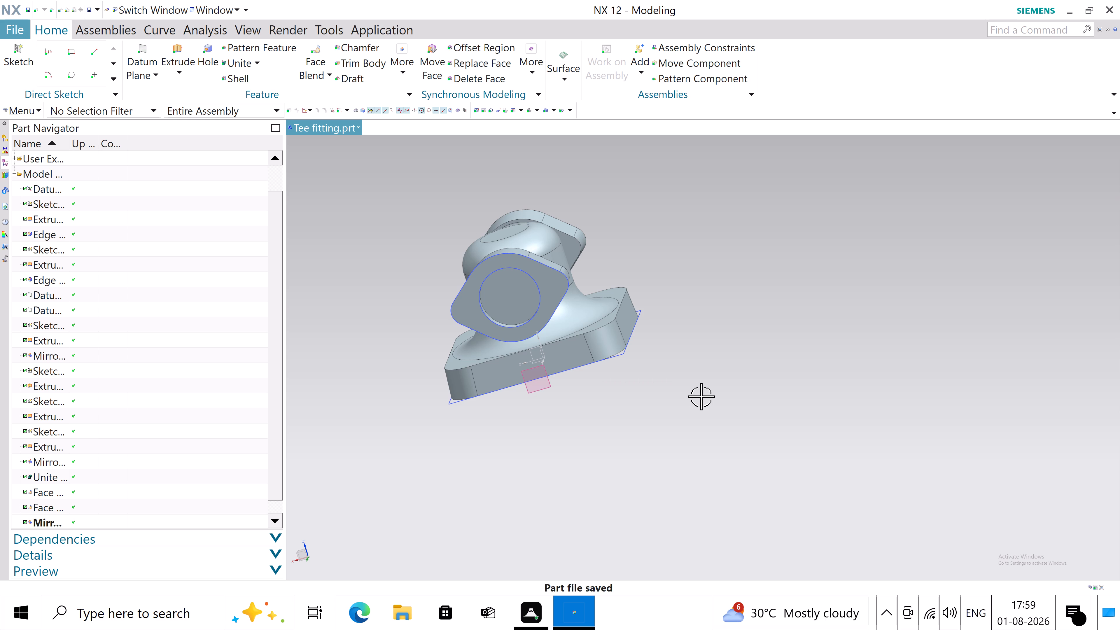
Create a Sketch in Task Environment on the flat underside of the base flange and leave the automatic Profile command.
middle_click_drag(672, 395, 635, 371)
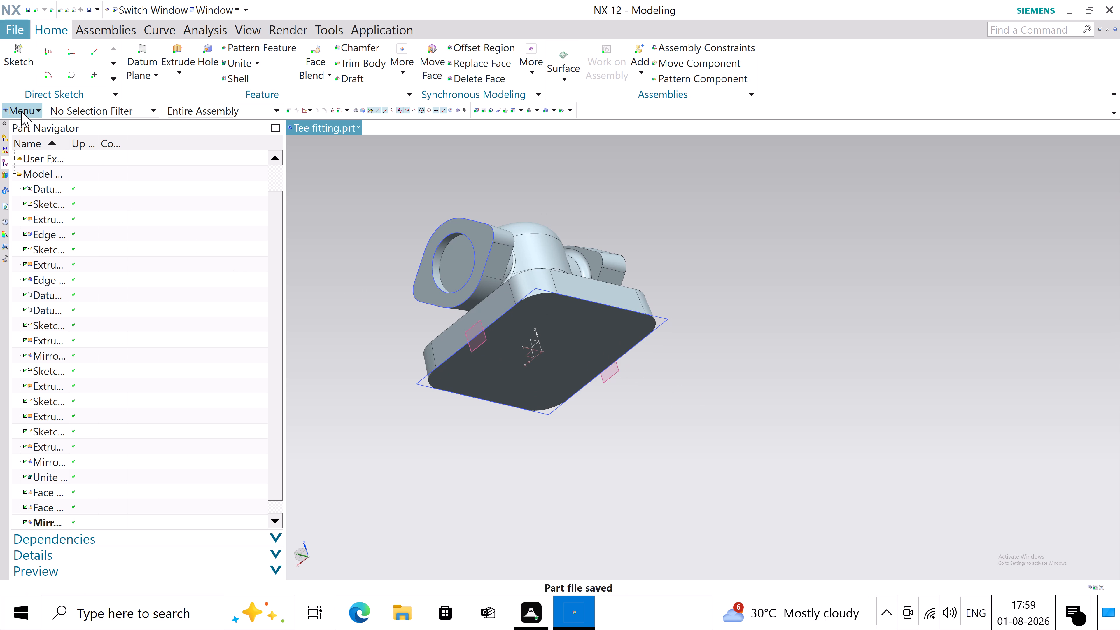
left_click(21, 111)
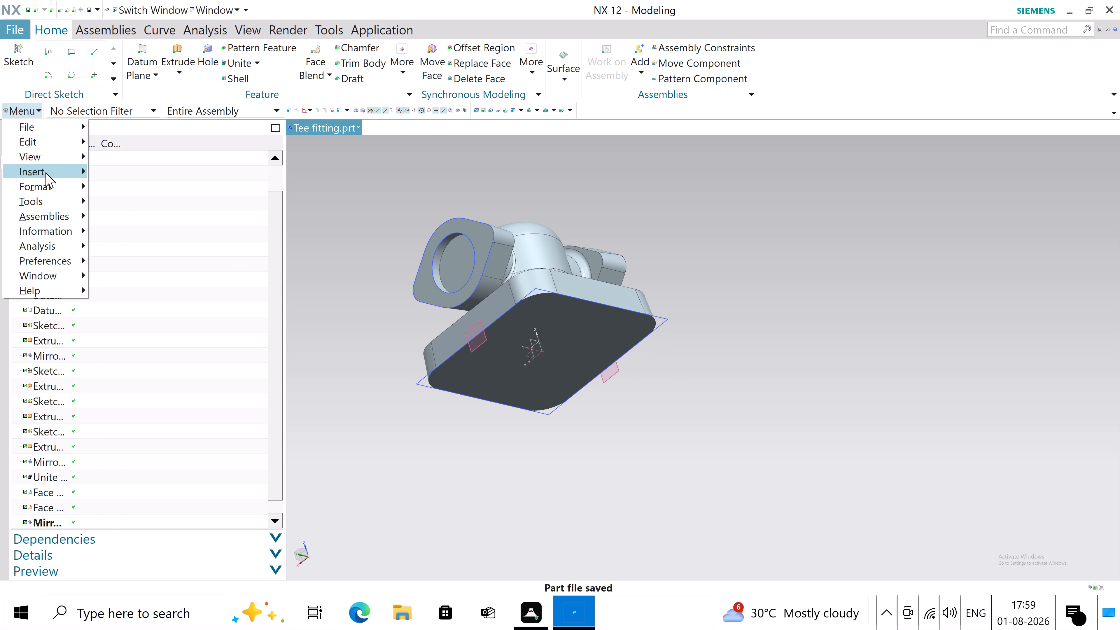
left_click(45, 173)
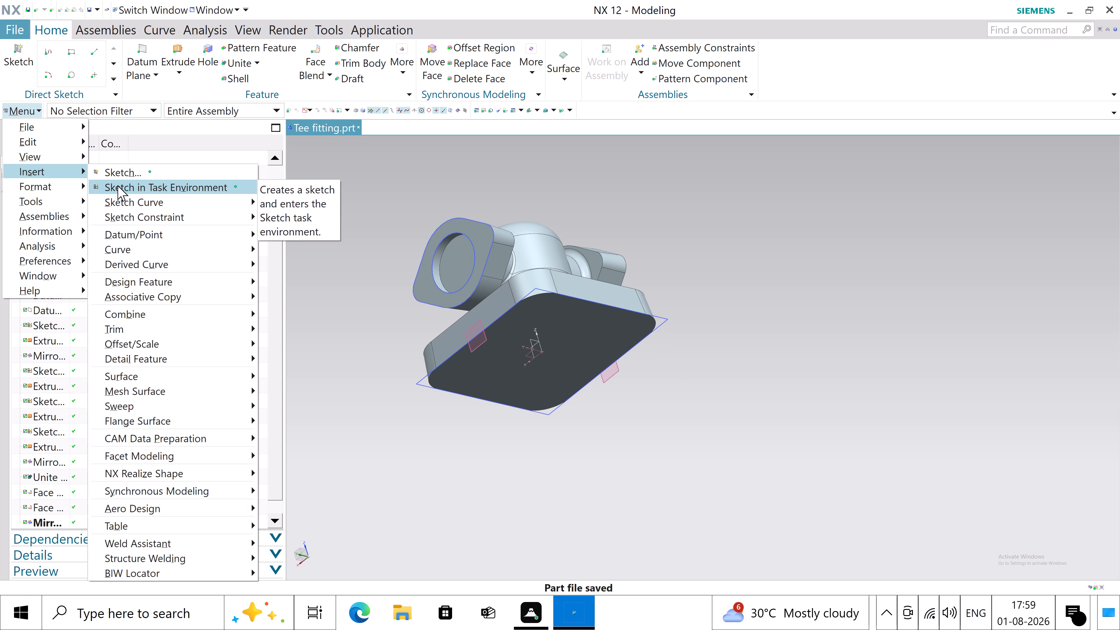
left_click(118, 185)
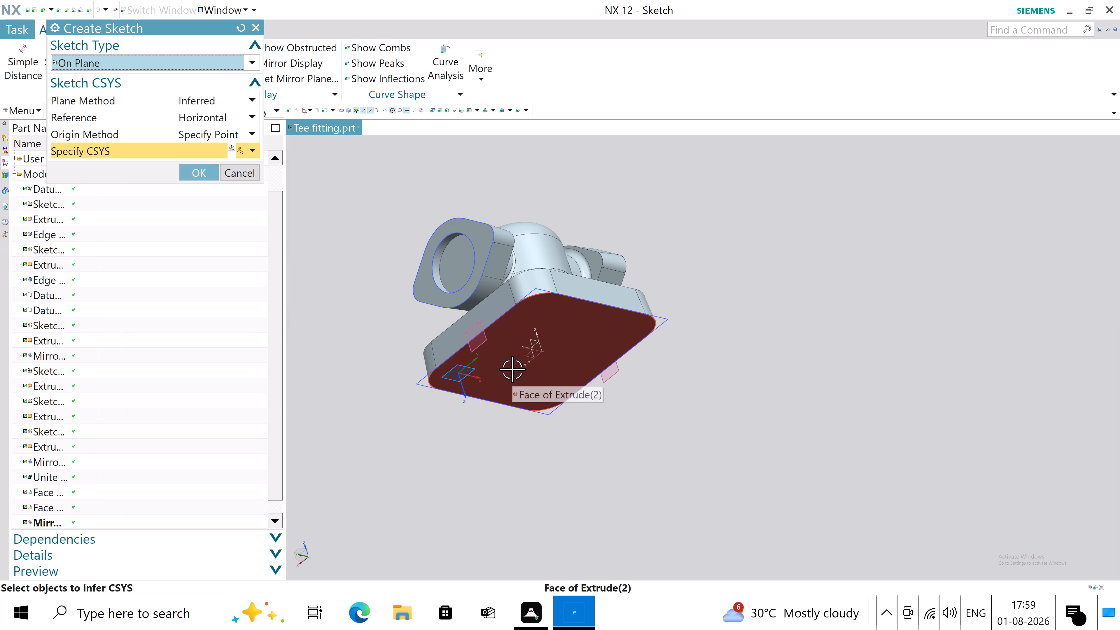
left_click(512, 369)
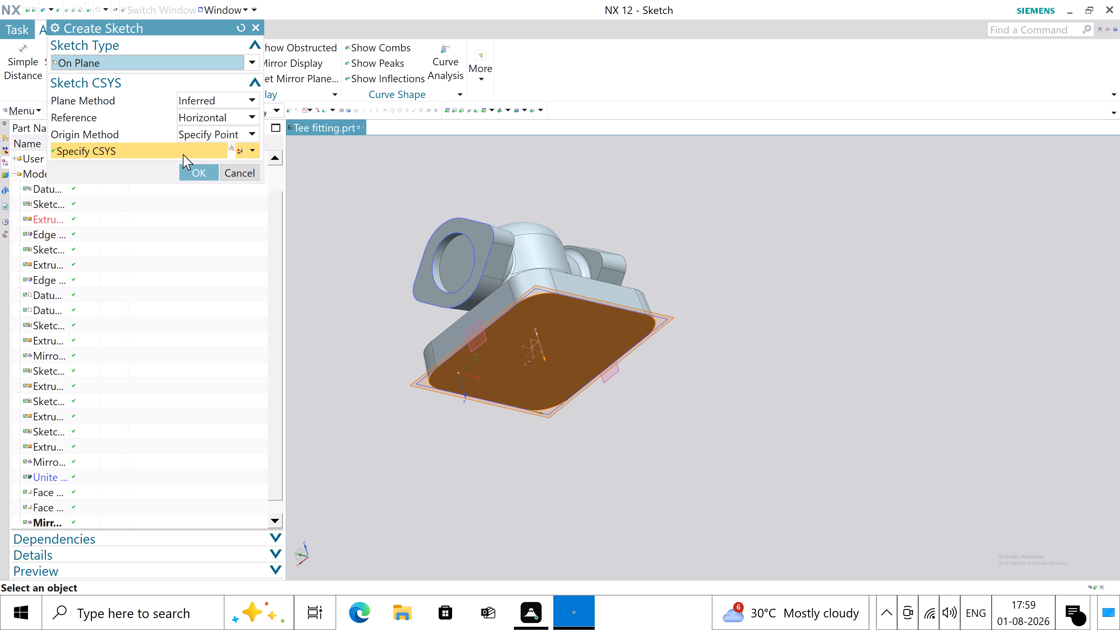
left_click(193, 173)
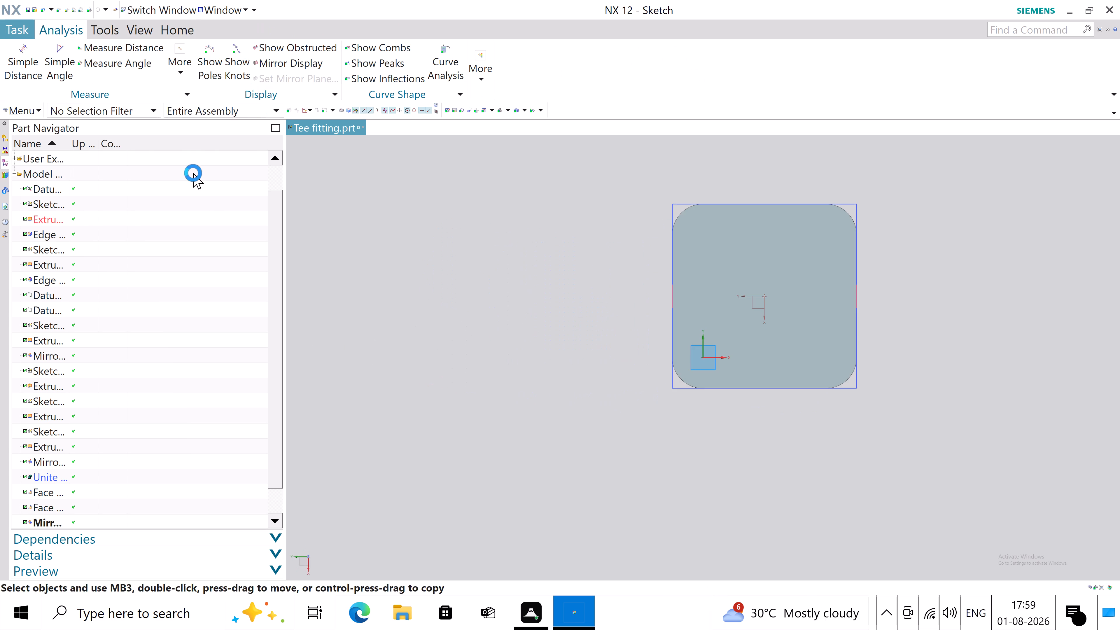
left_click(185, 29)
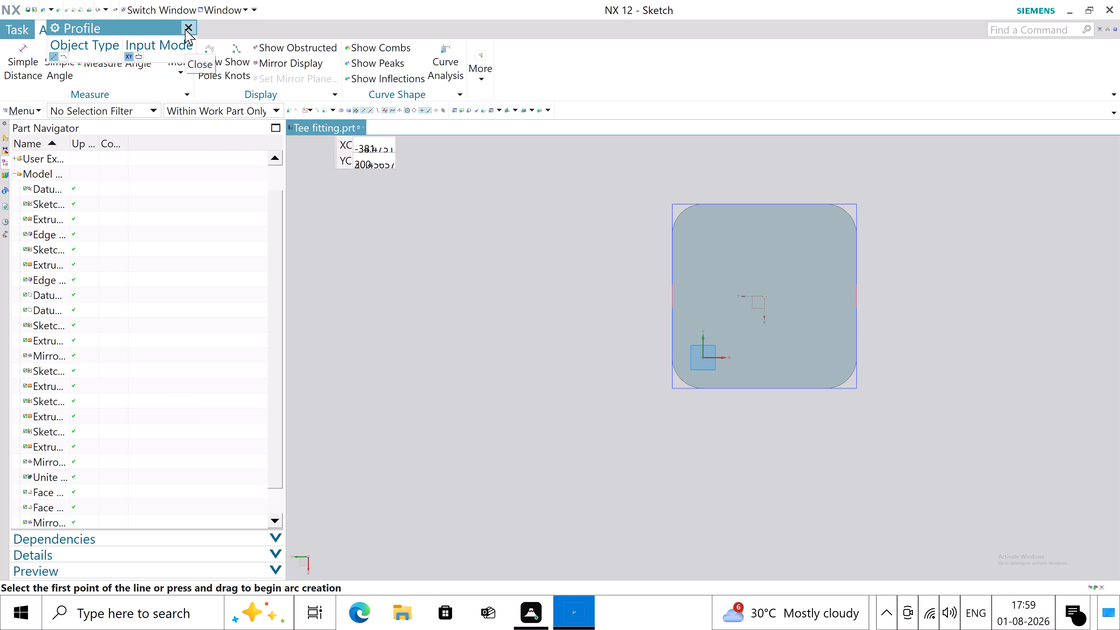
left_click(161, 34)
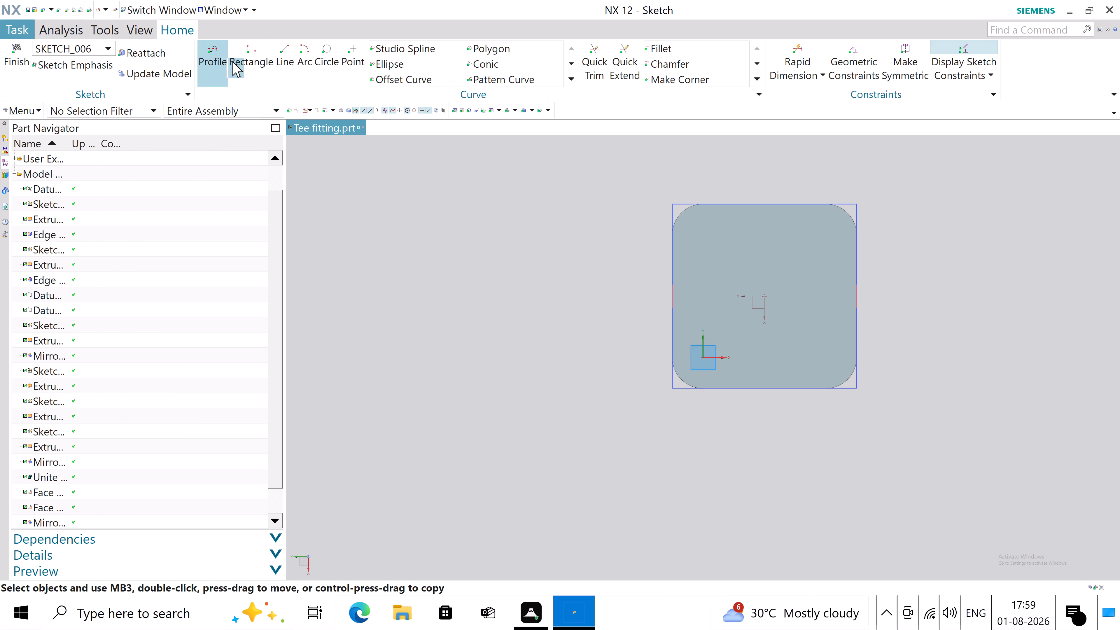
Sketch a 100 mm diameter circle centred on the datum origin in the middle of the base flange's underside.
left_click(315, 52)
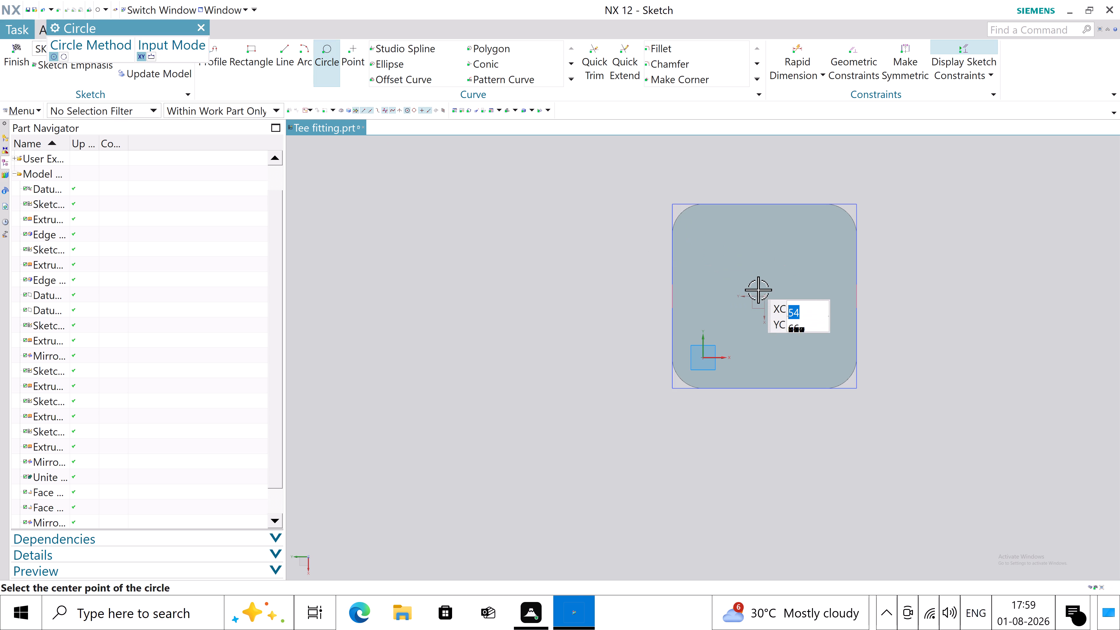
left_click(765, 295)
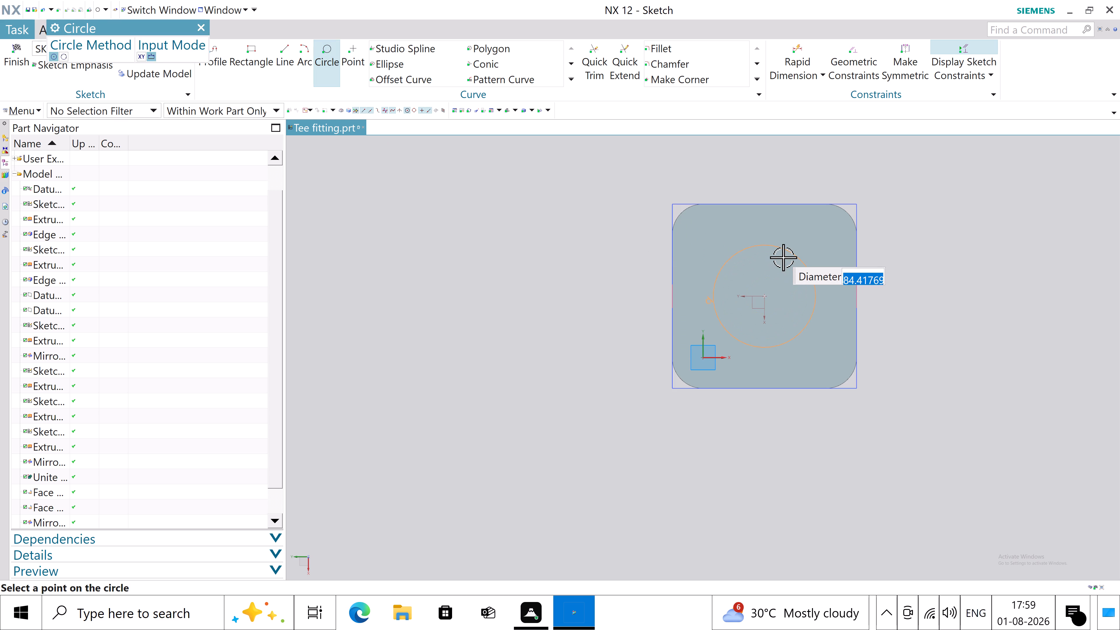
type("100")
key("Return")
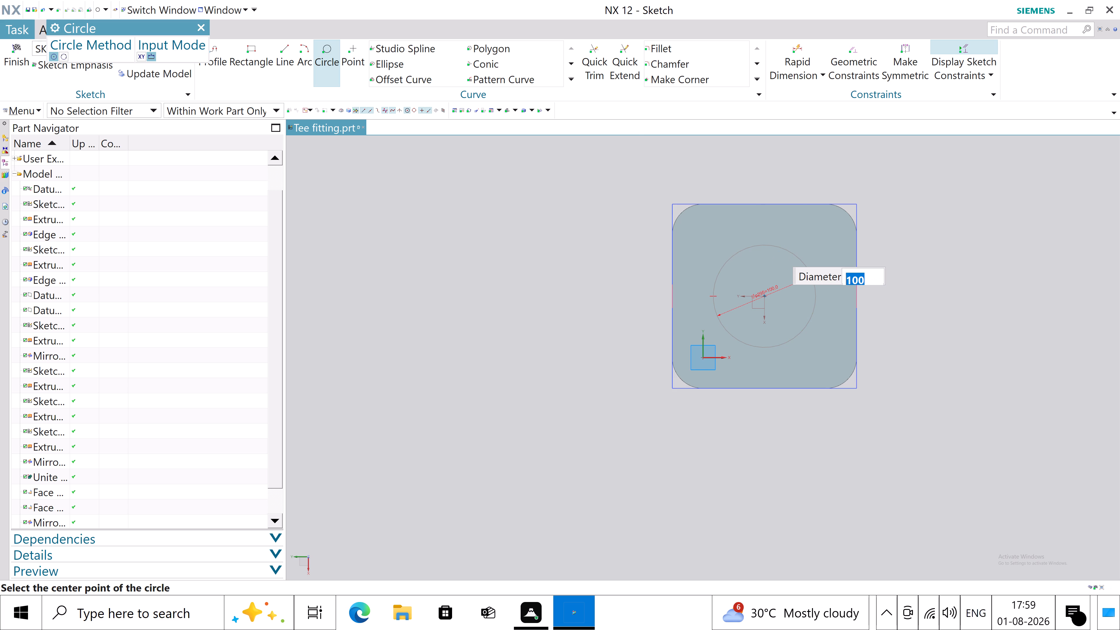
Delete the circle's overconstraining diameter dimension and finish the sketch on the base flange's underside.
left_click(200, 27)
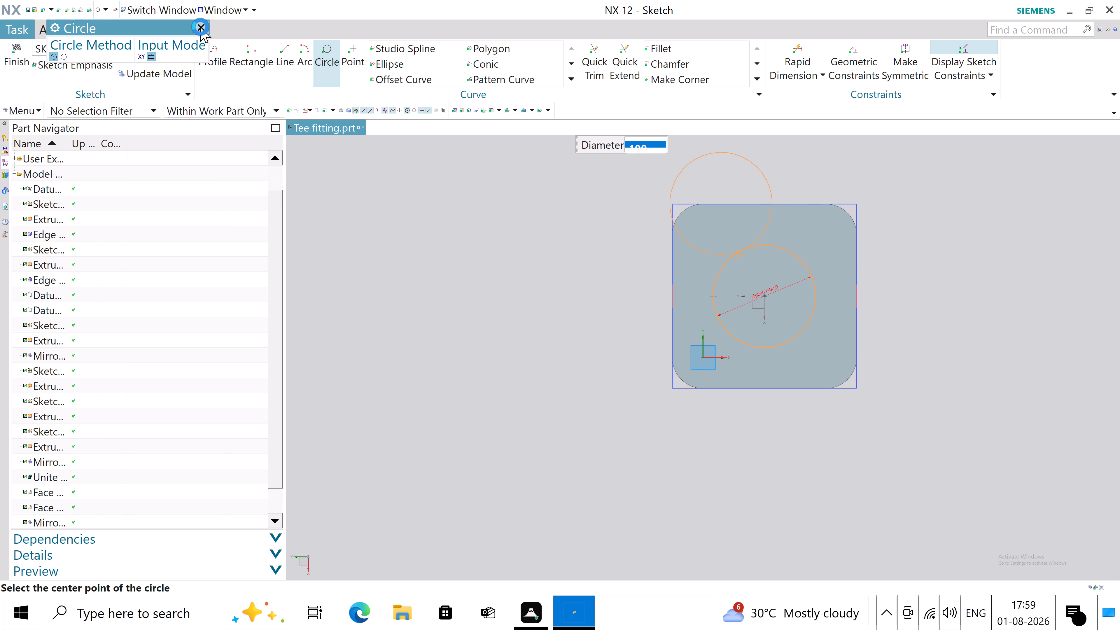
scroll(660, 300, "up", 3)
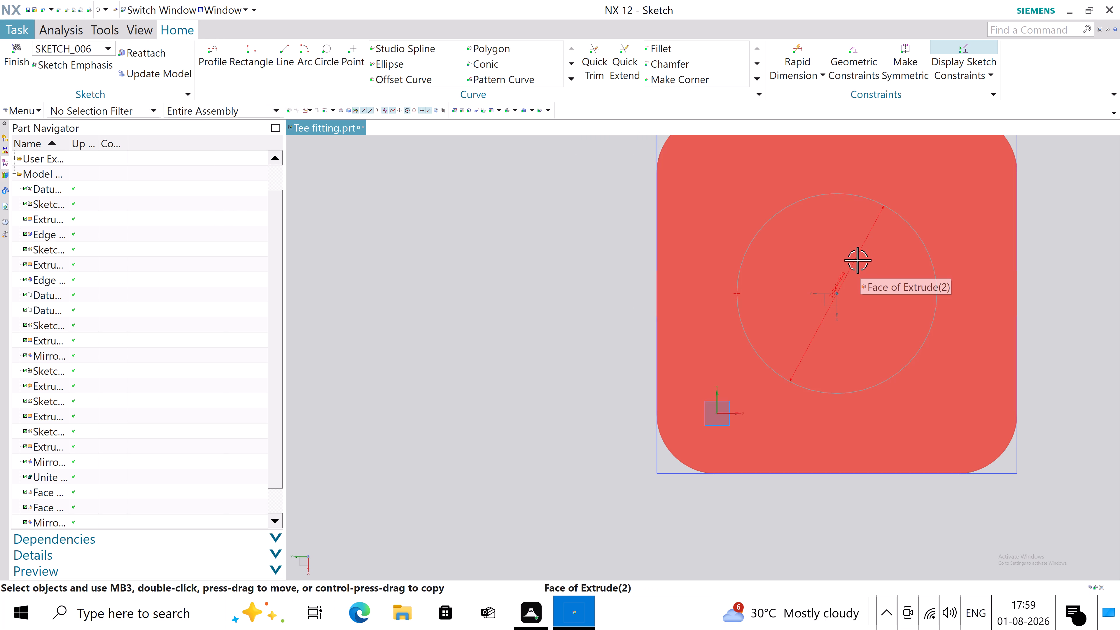
left_click(856, 260)
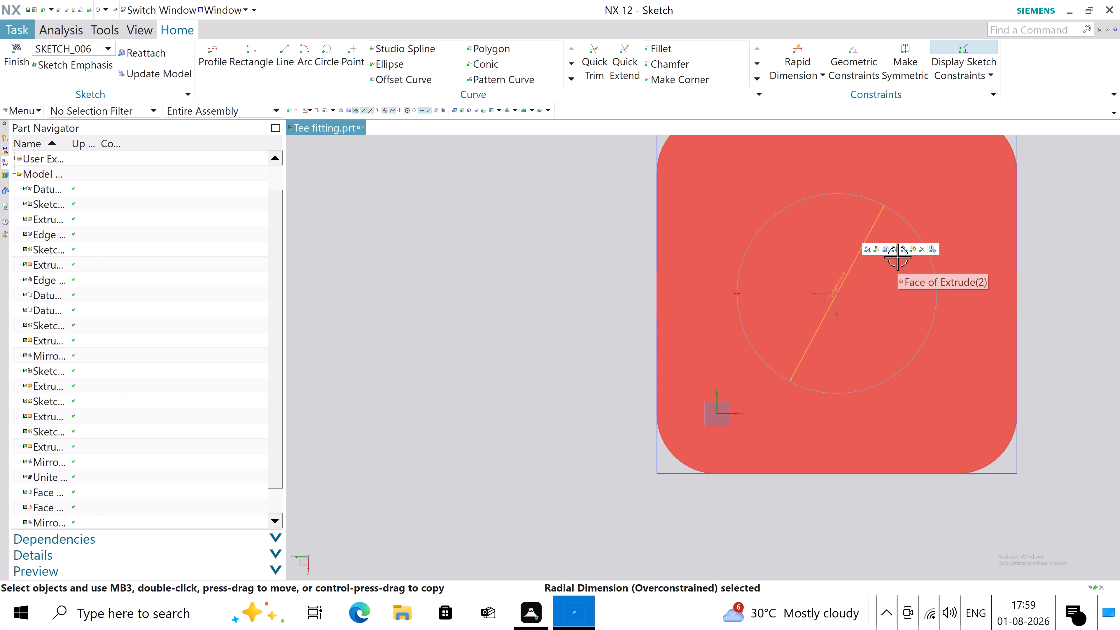
key("Delete")
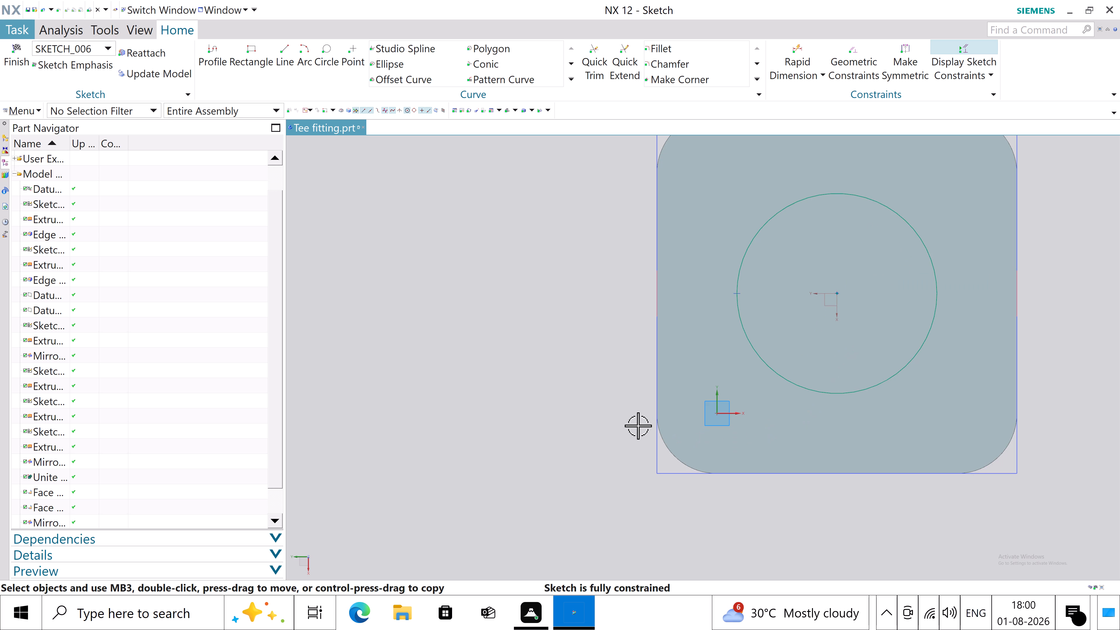
left_click(7, 60)
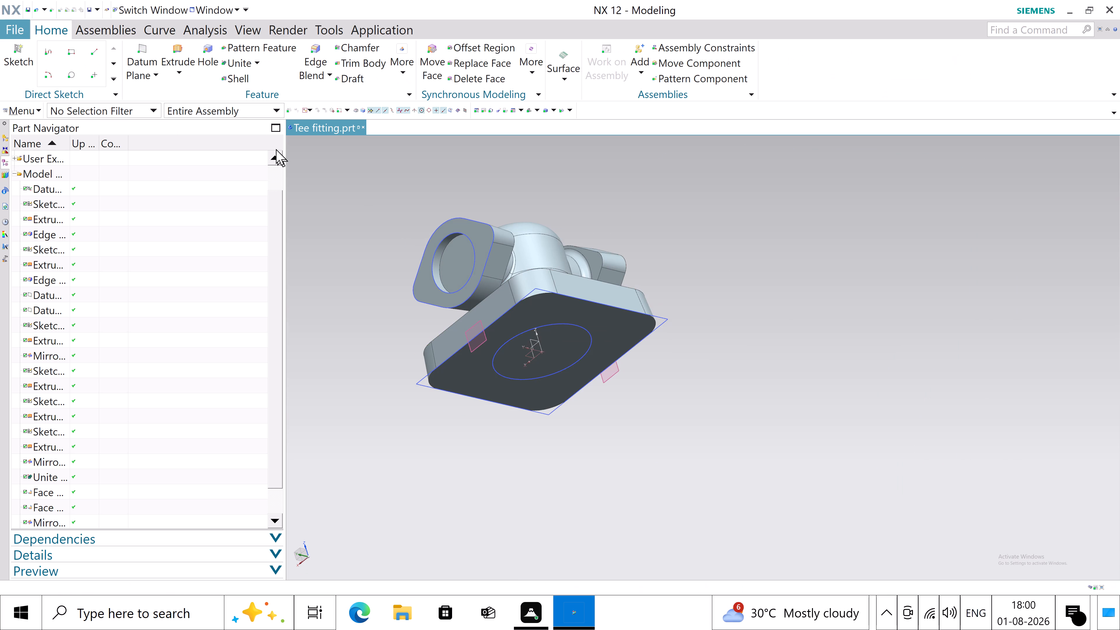
Extrude the 100 mm circle 10 mm into the base flange with the direction reversed, subtracting it from the body.
left_click(178, 75)
left_click(179, 90)
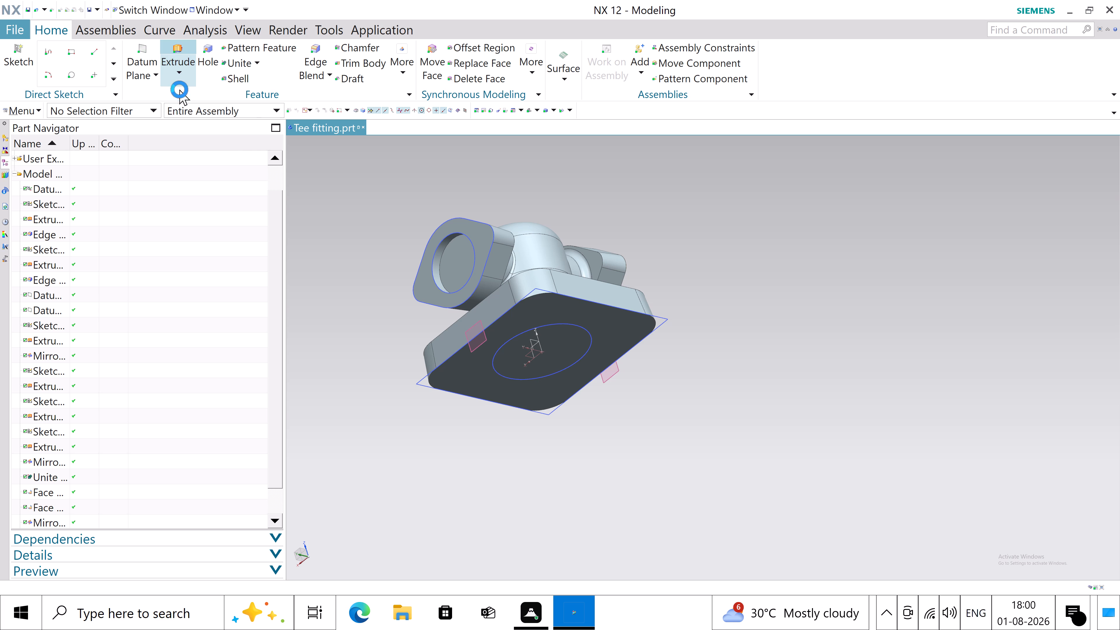
left_click(571, 324)
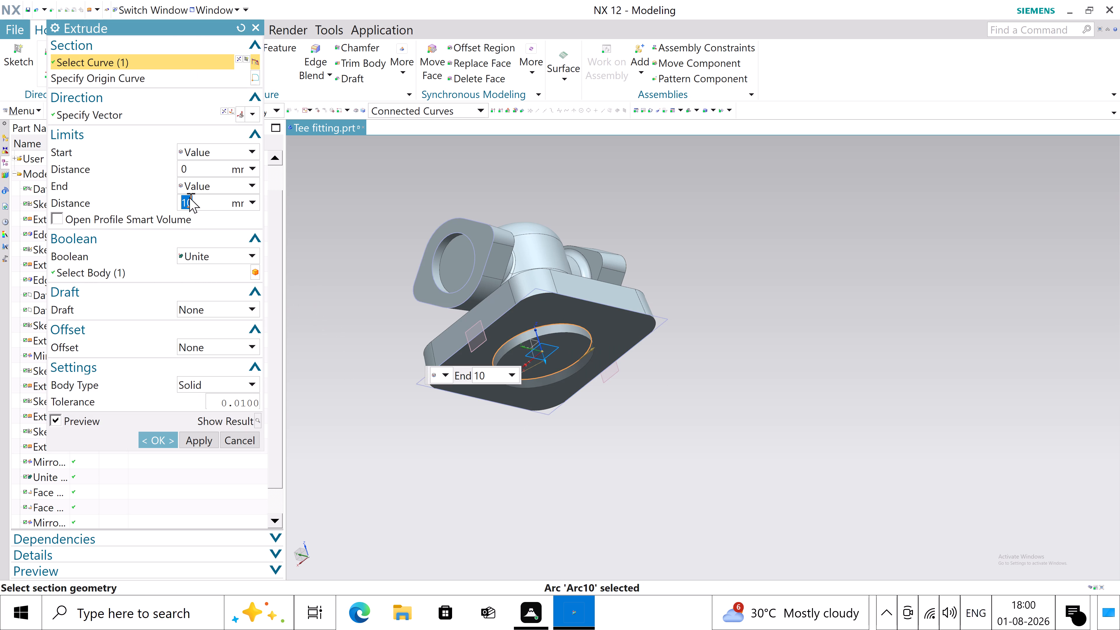
left_click(221, 110)
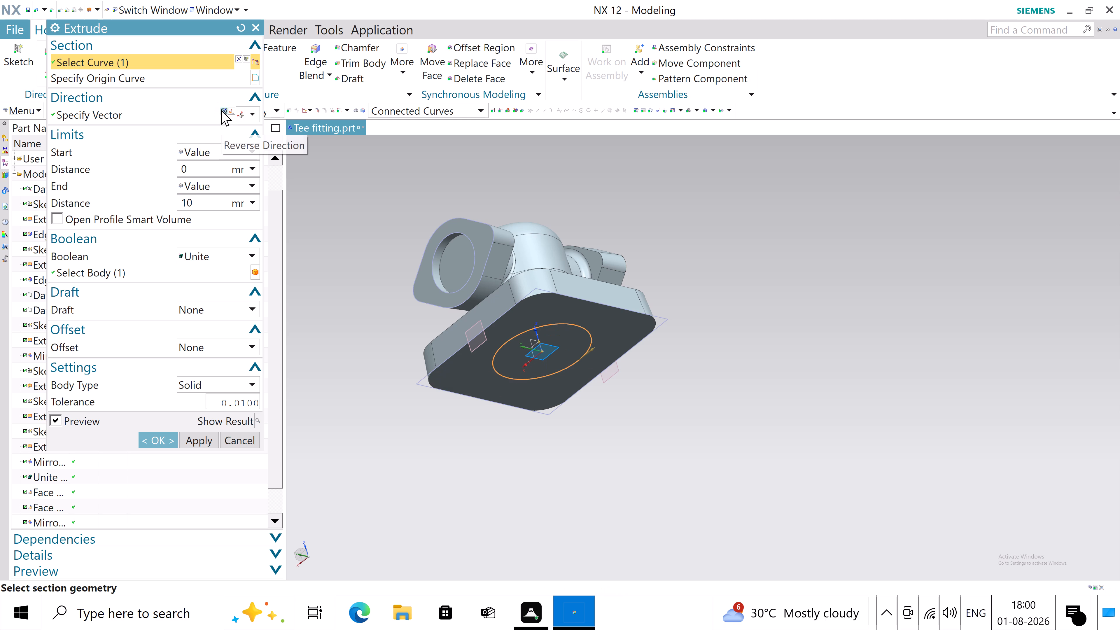
left_click(209, 259)
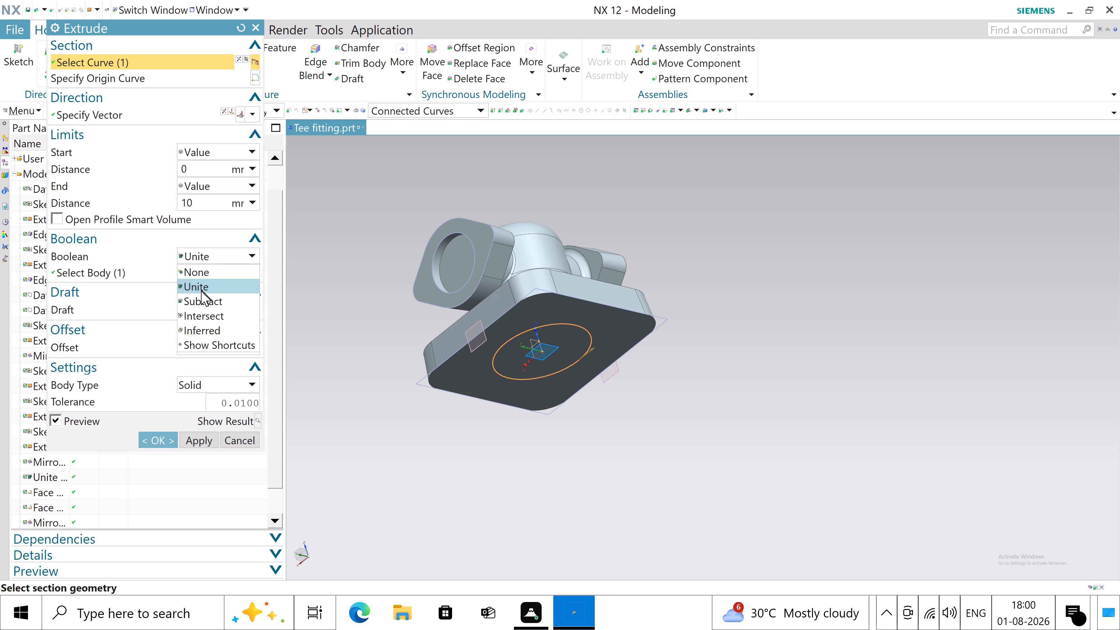
left_click(200, 300)
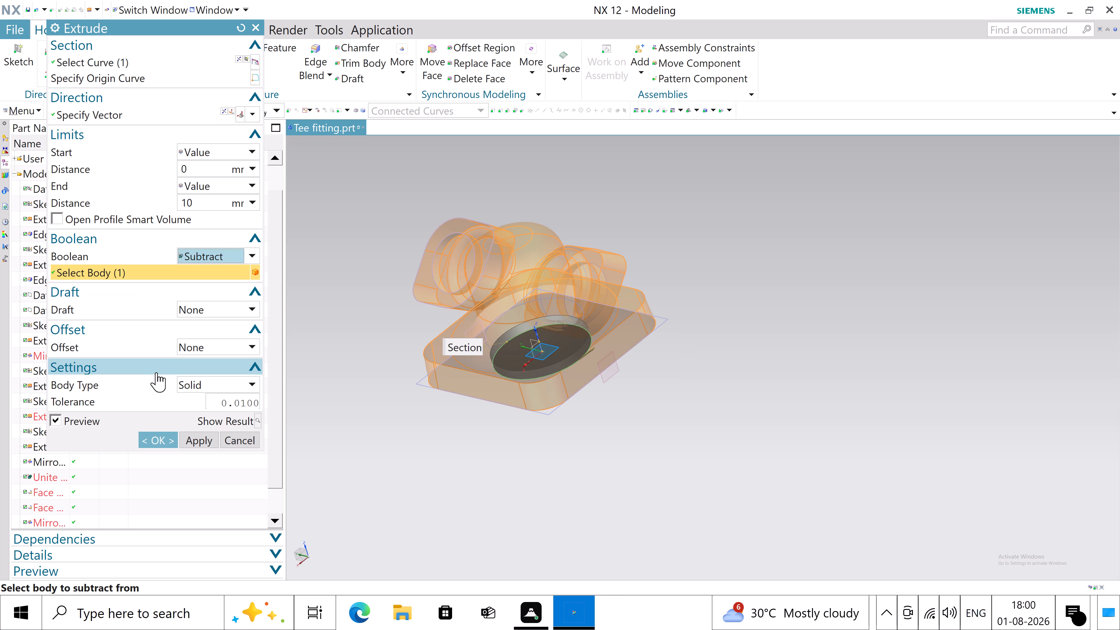
left_click(163, 439)
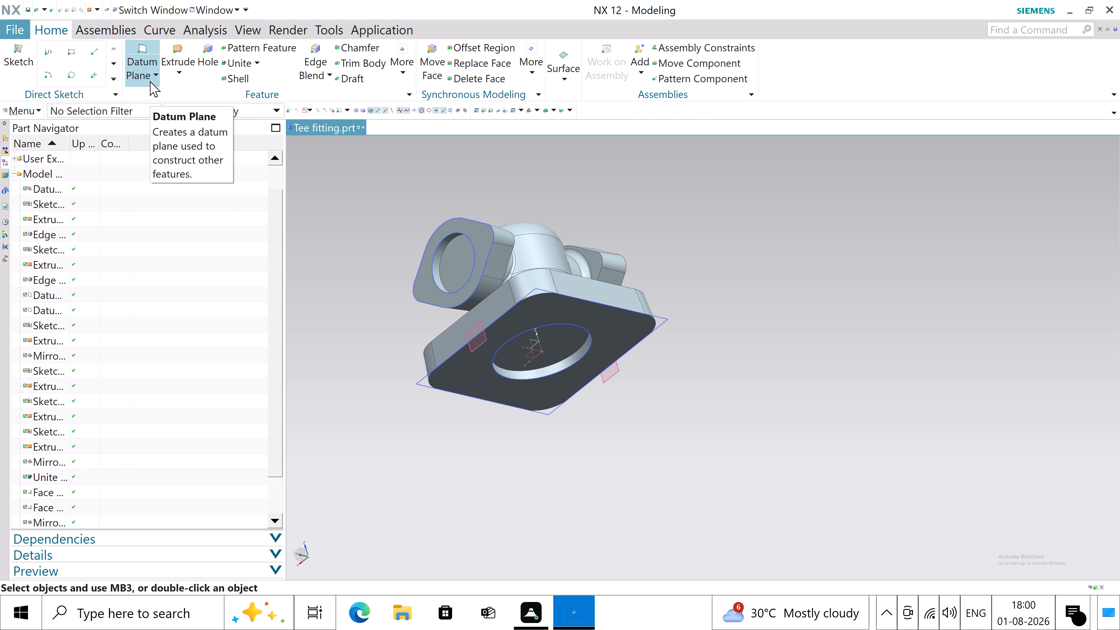
Create a Sketch in Task Environment on the floor of the circular recess and leave the automatic Profile command.
left_click(17, 112)
left_click(50, 174)
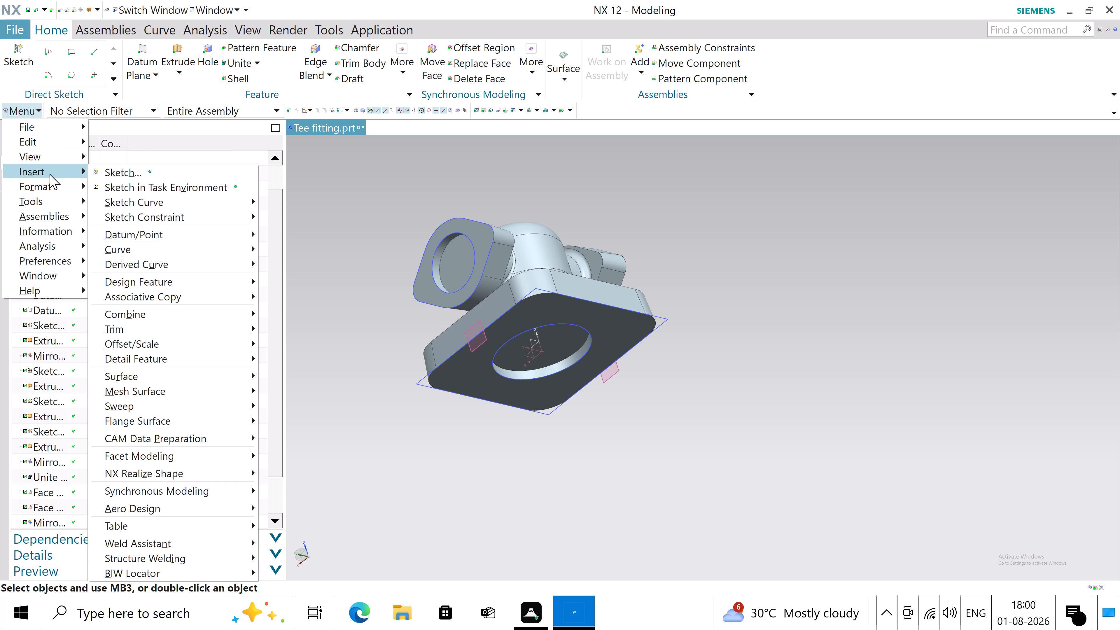
left_click(120, 182)
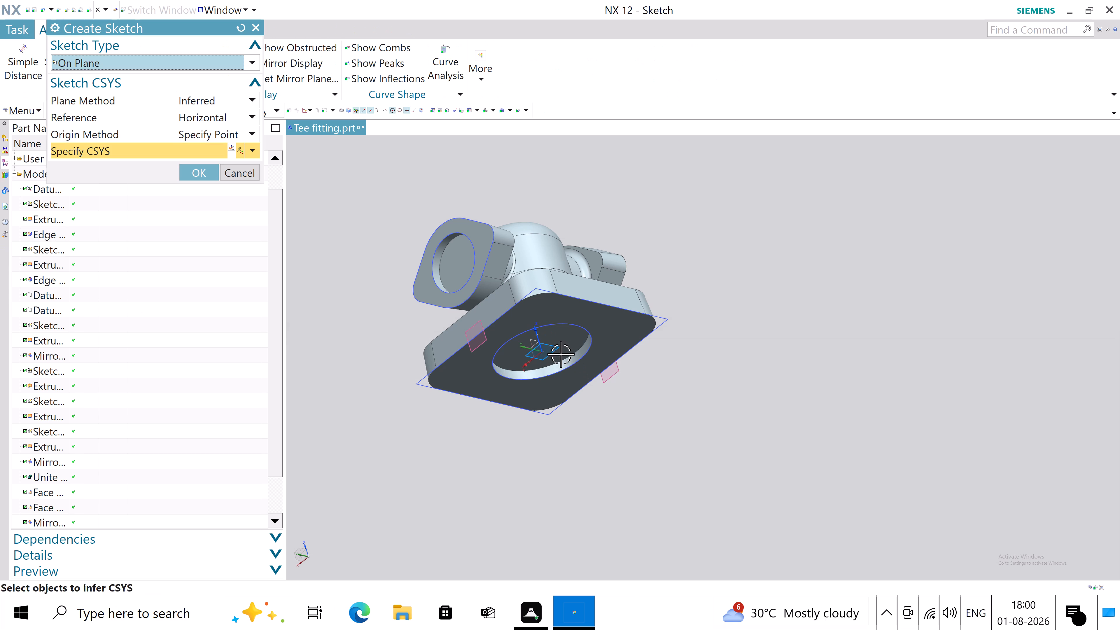
left_click(561, 354)
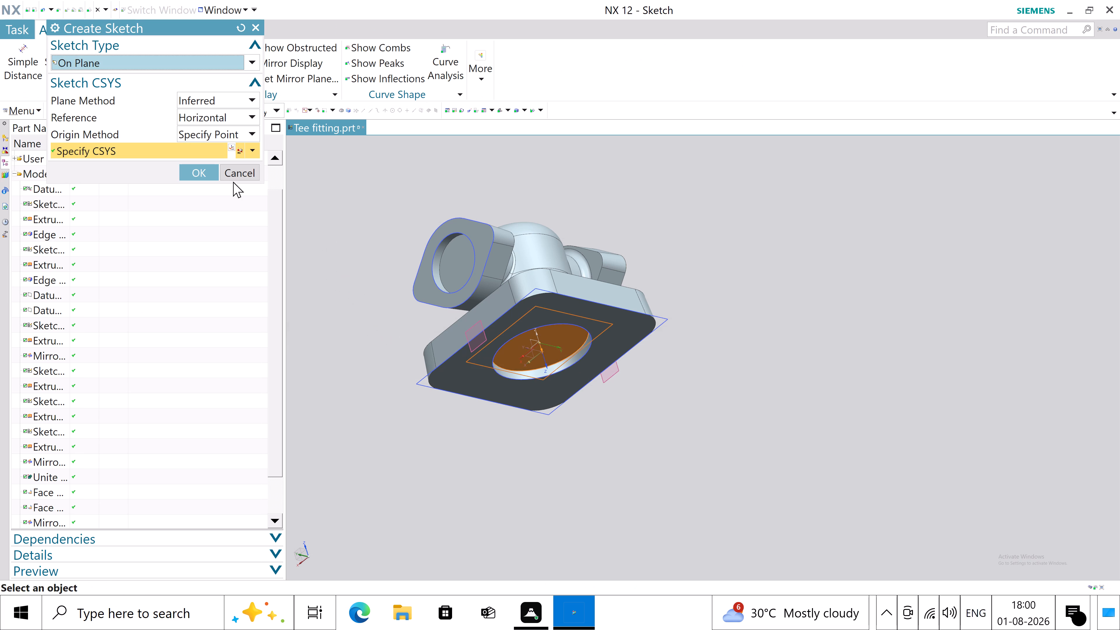
left_click(214, 175)
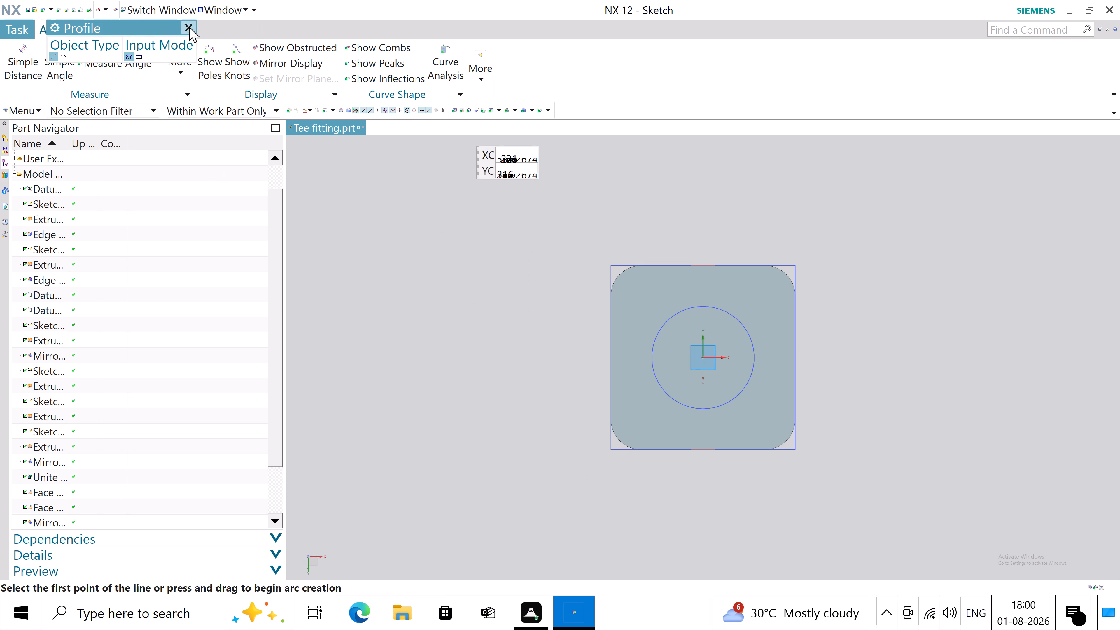
left_click(189, 27)
left_click(175, 28)
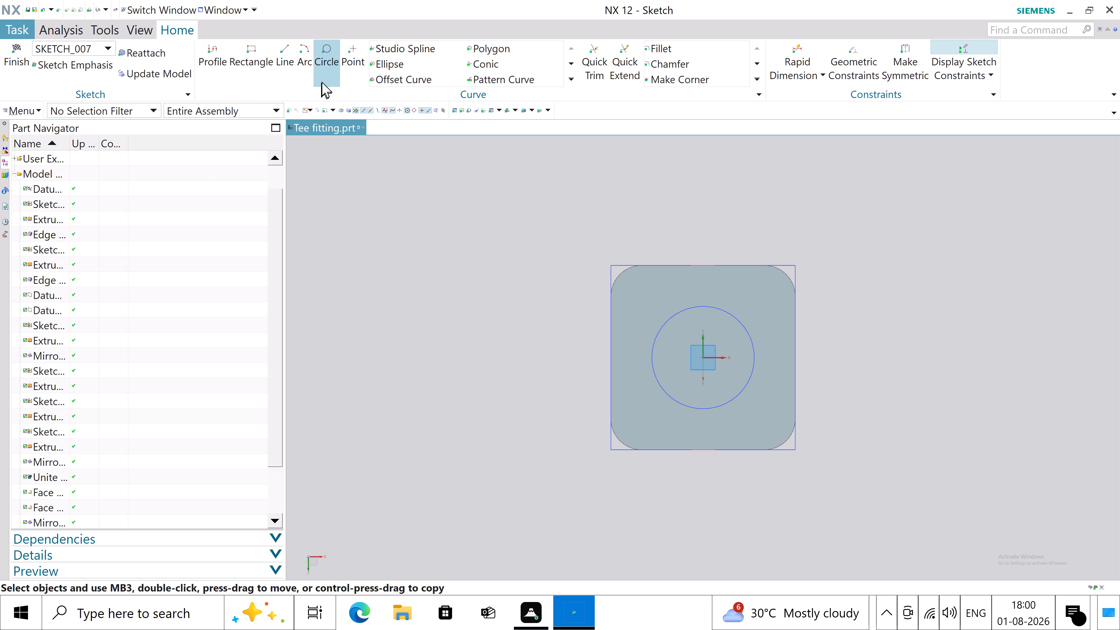
Sketch an 80 mm diameter circle centred on the sketch origin of the recess floor and finish the sketch.
left_click(325, 57)
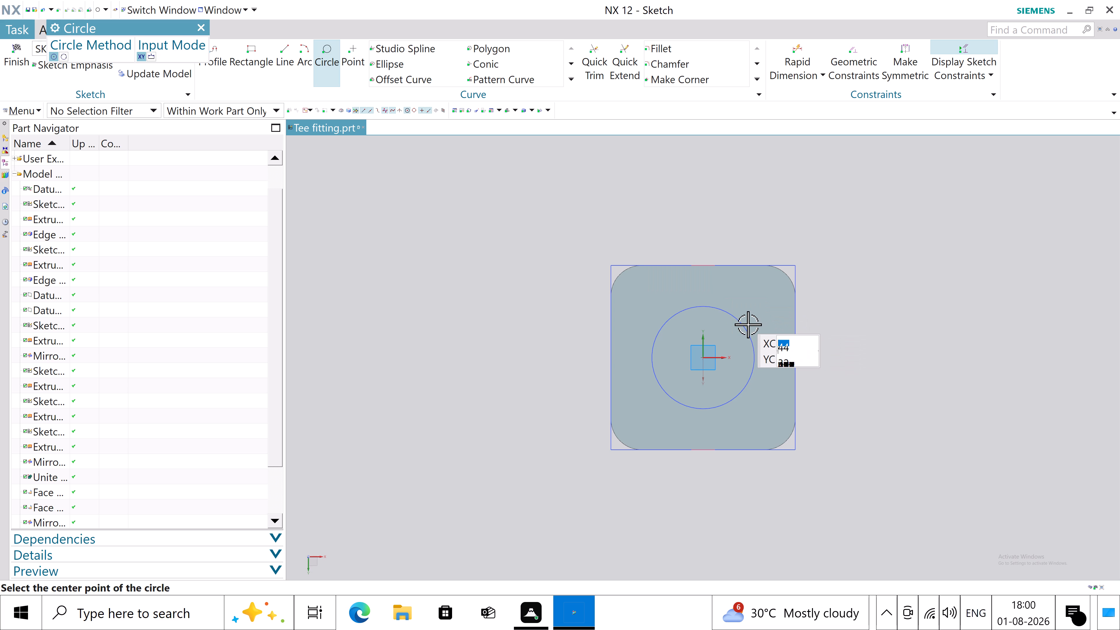
left_click(704, 358)
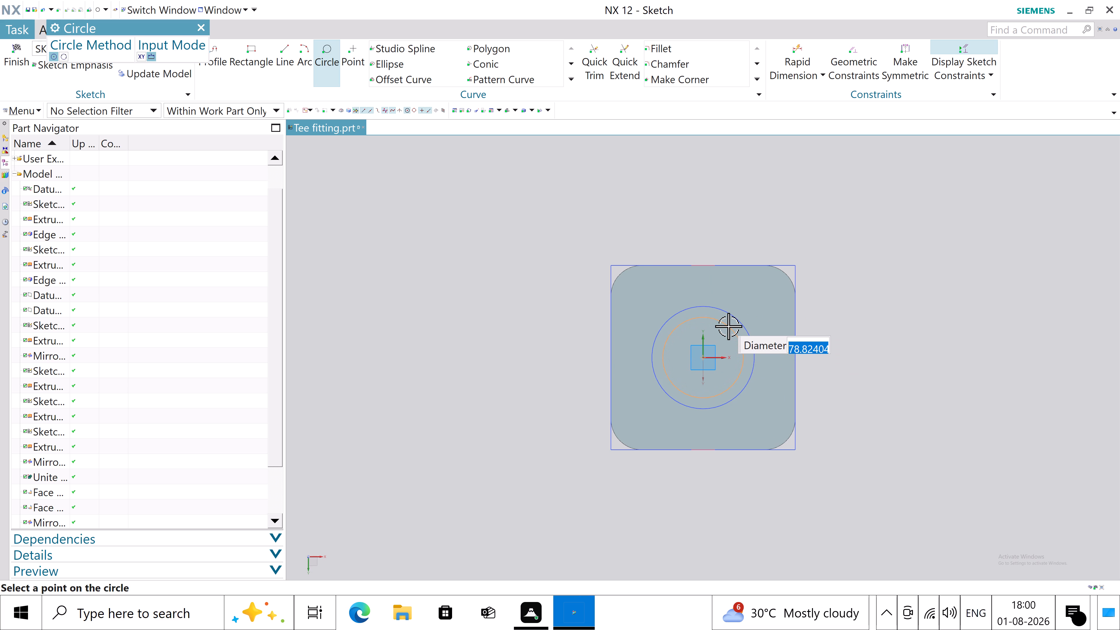
type("80")
key("Return")
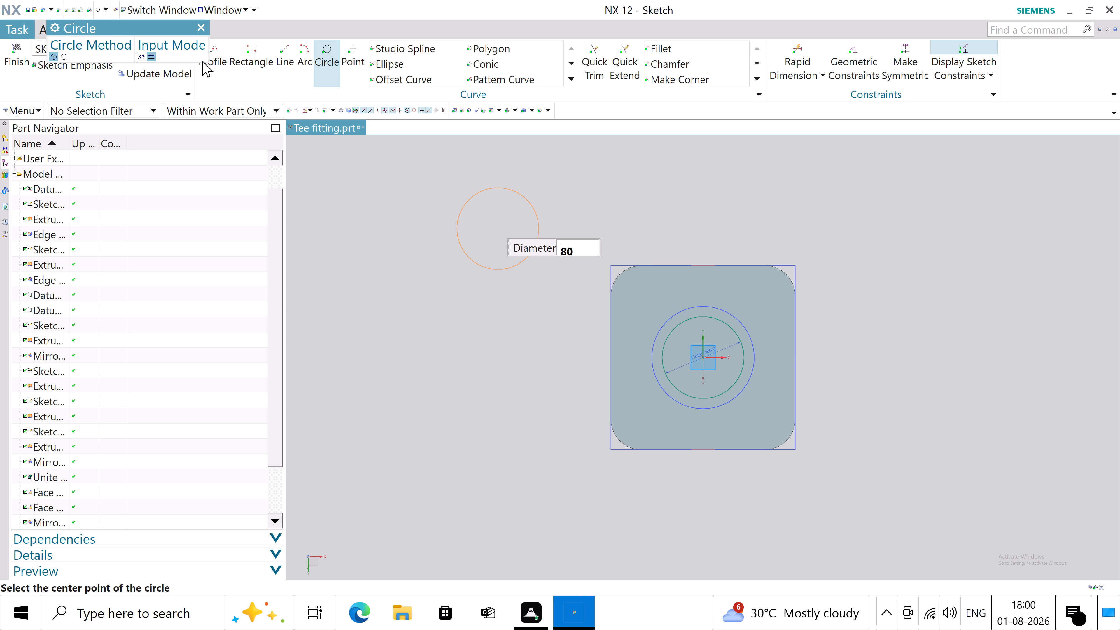
left_click(198, 26)
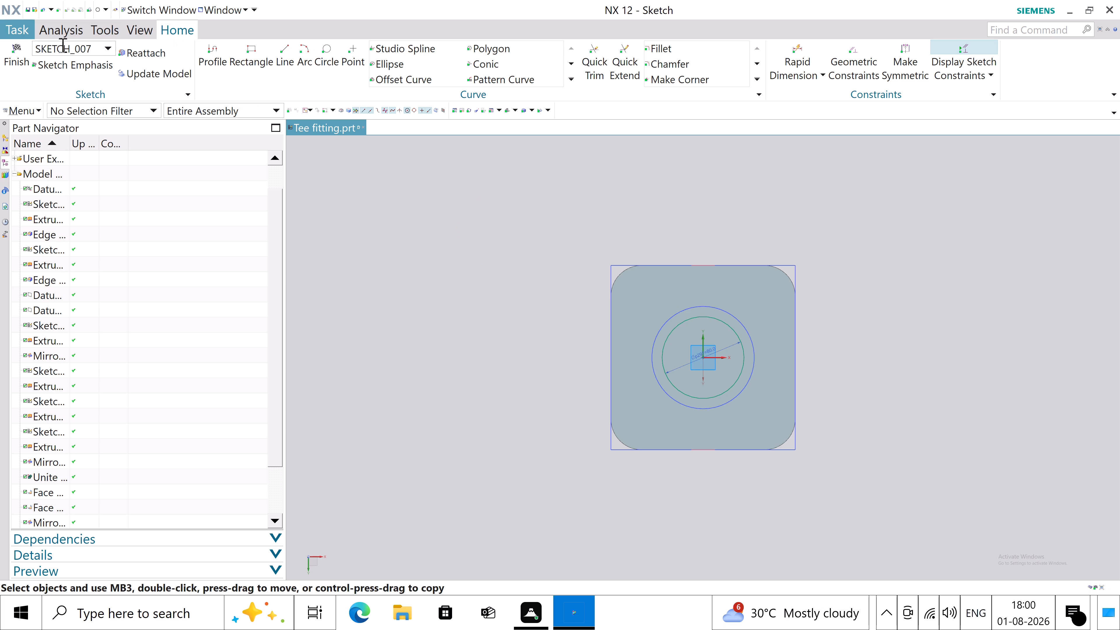
left_click(22, 60)
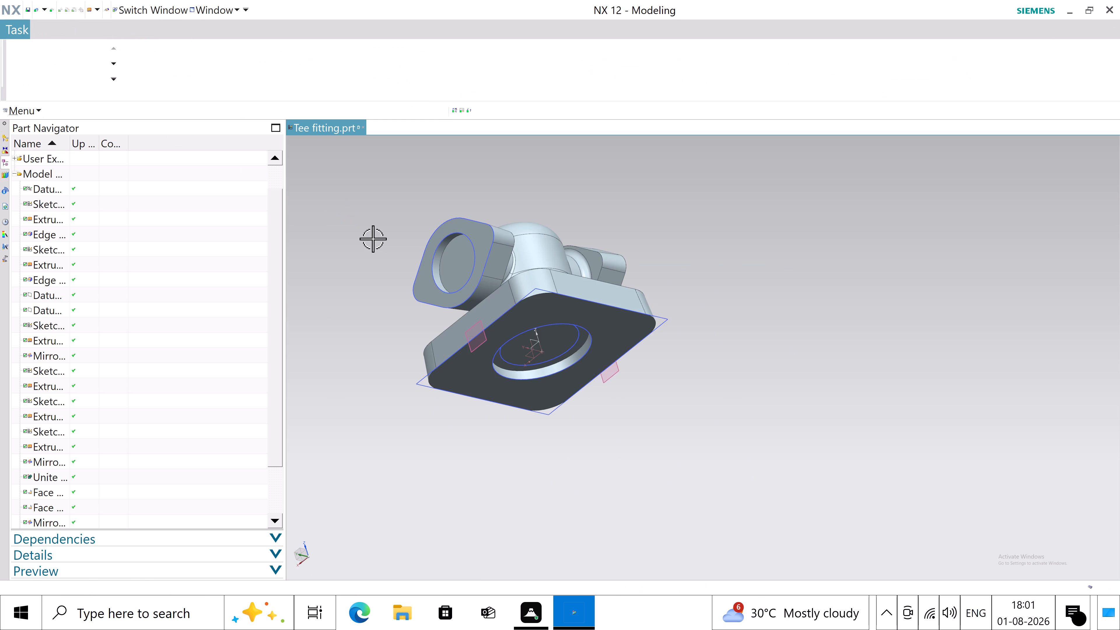
Extrude the 80 mm circle 110 mm into the body with the direction reversed, subtracting it with a 14.5° draft from the start limit.
left_click(179, 78)
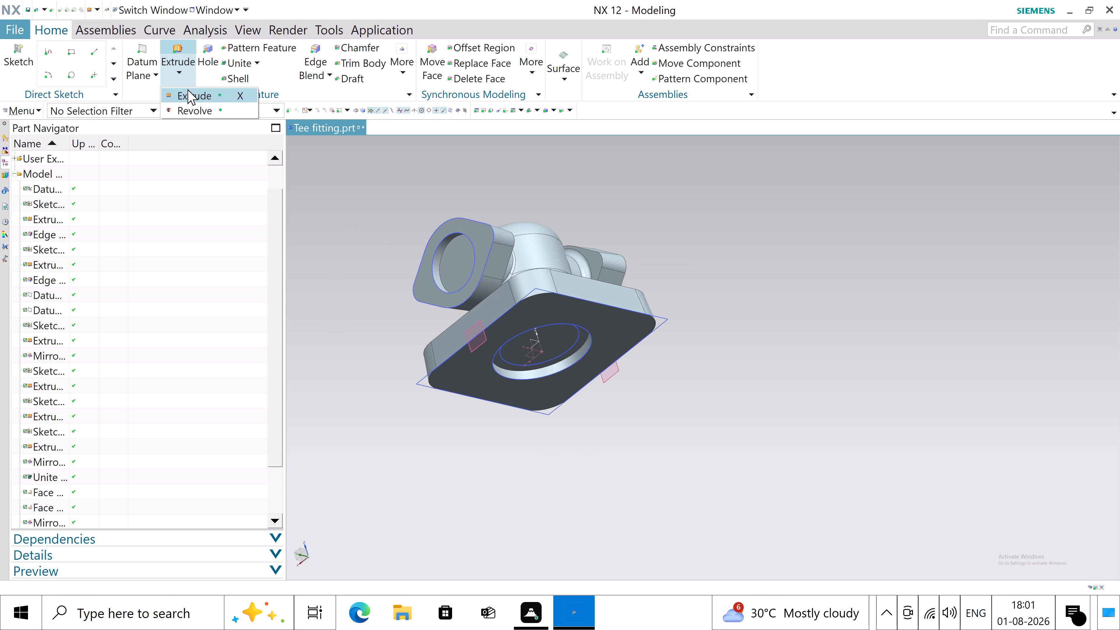
left_click(188, 89)
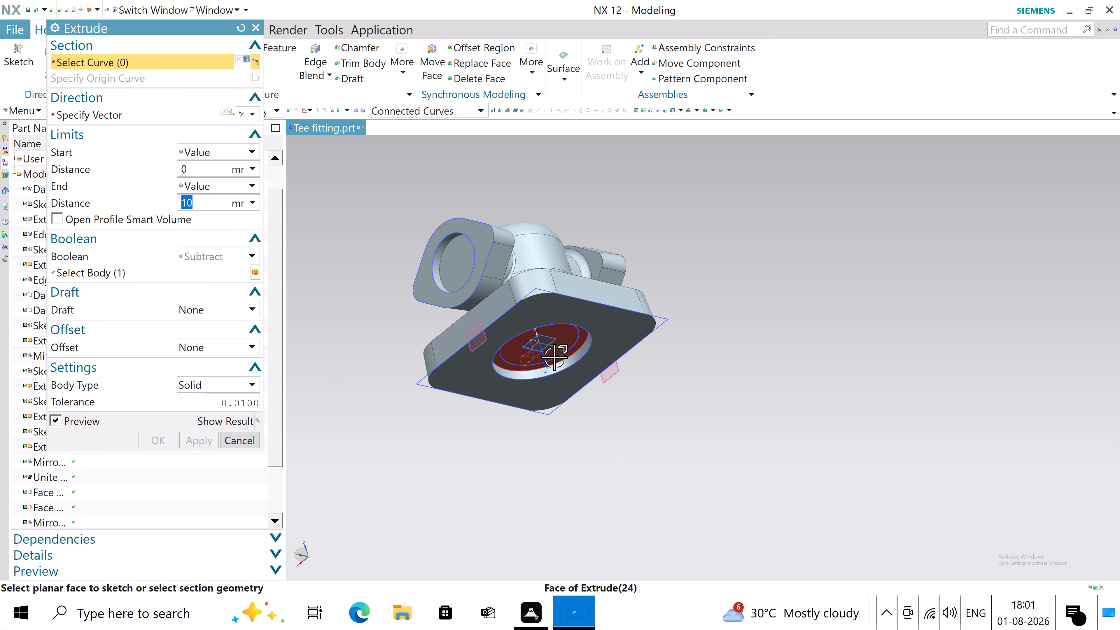
scroll(559, 355, "up", 4)
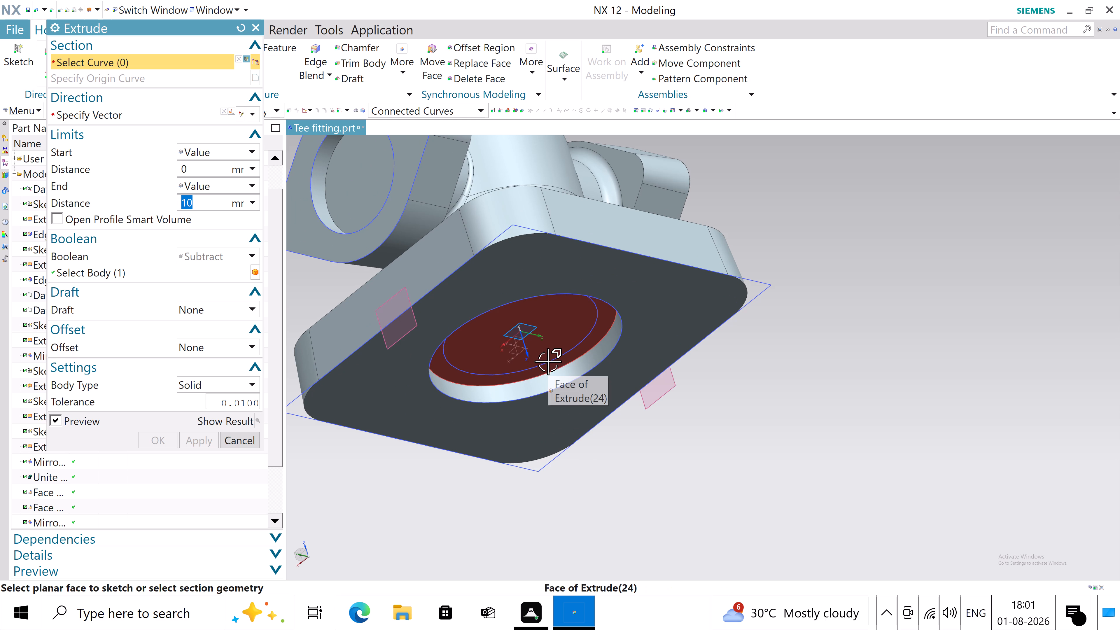
left_click(549, 362)
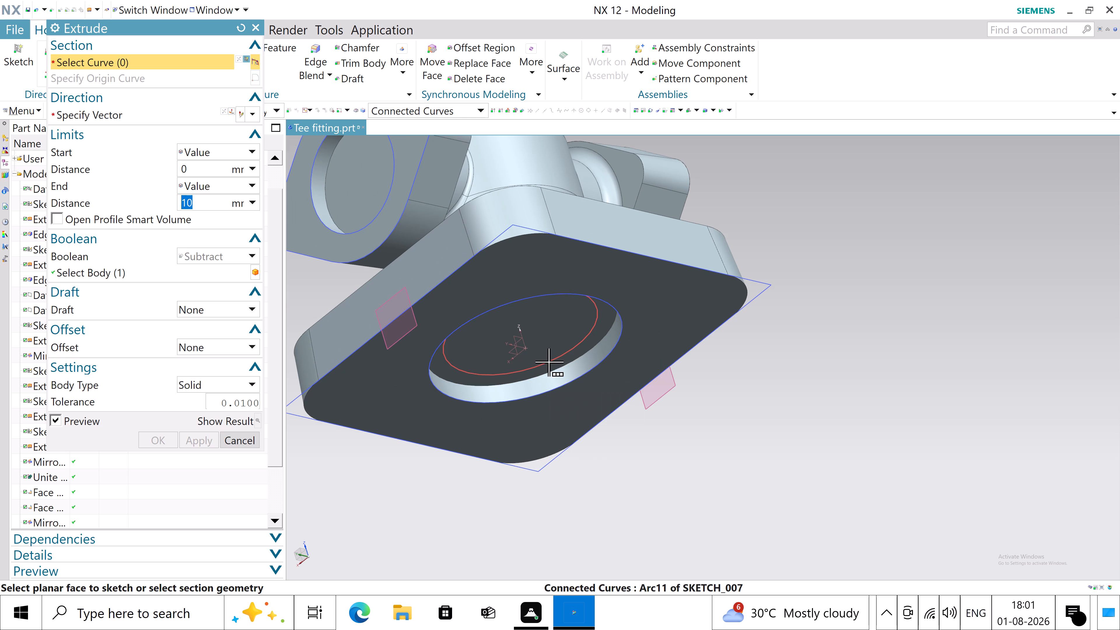
left_click(594, 382)
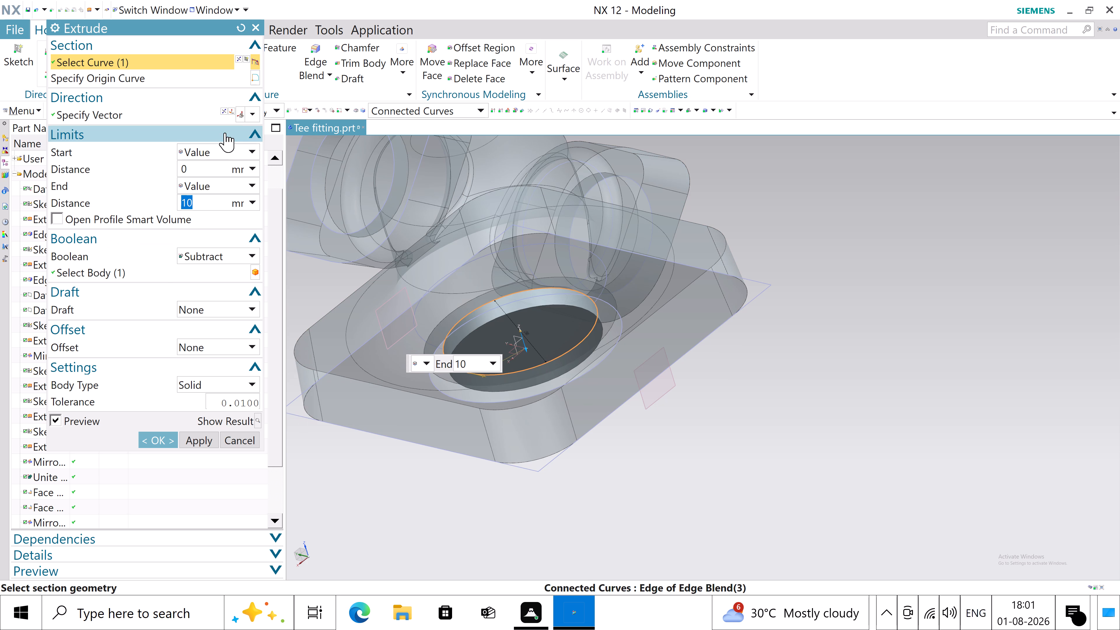
left_click(222, 111)
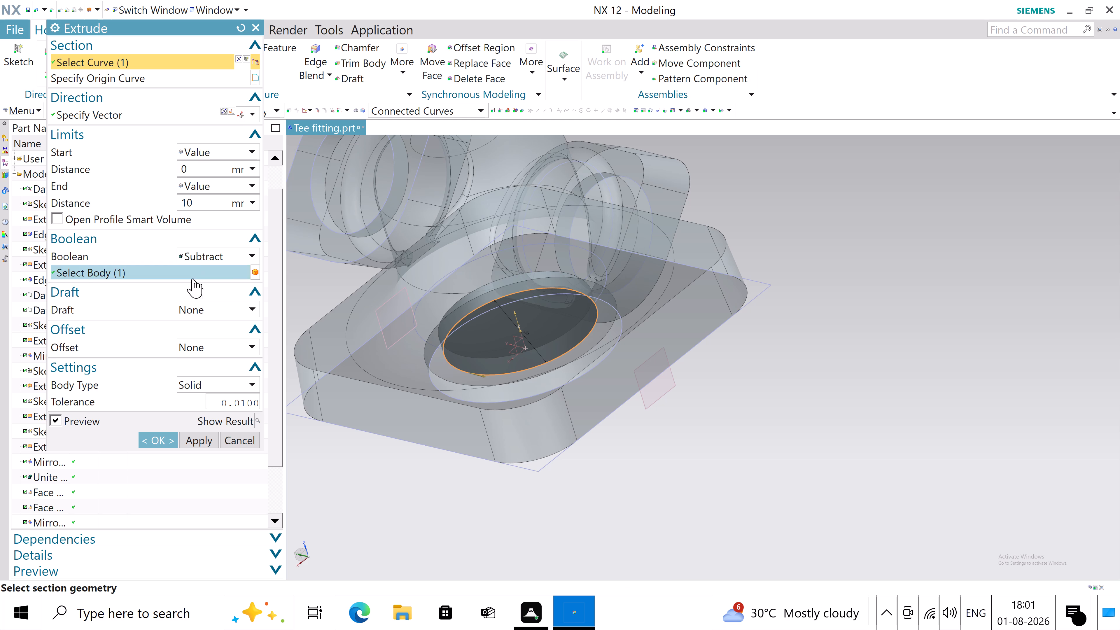
left_click(198, 304)
left_click(200, 338)
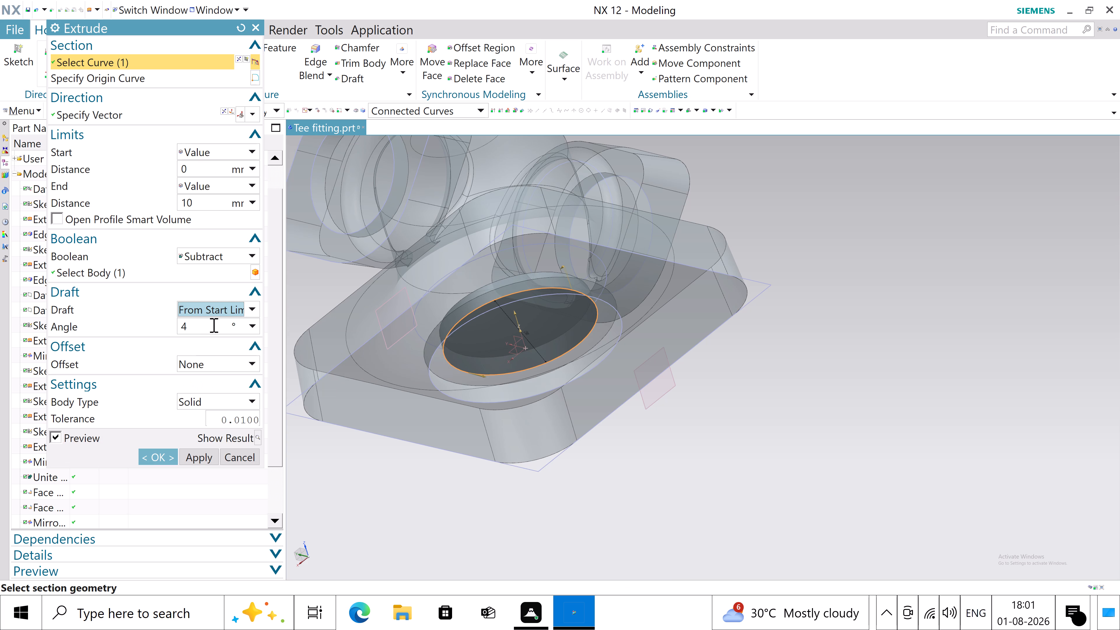
left_click_drag(212, 325, 117, 324)
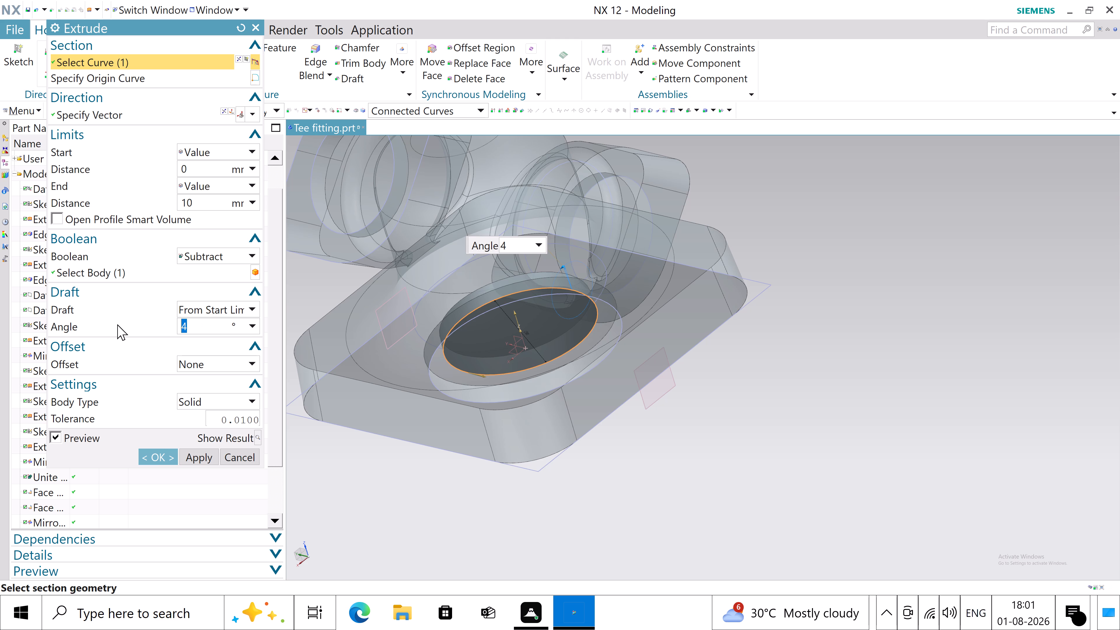
type("14.5")
key("Return")
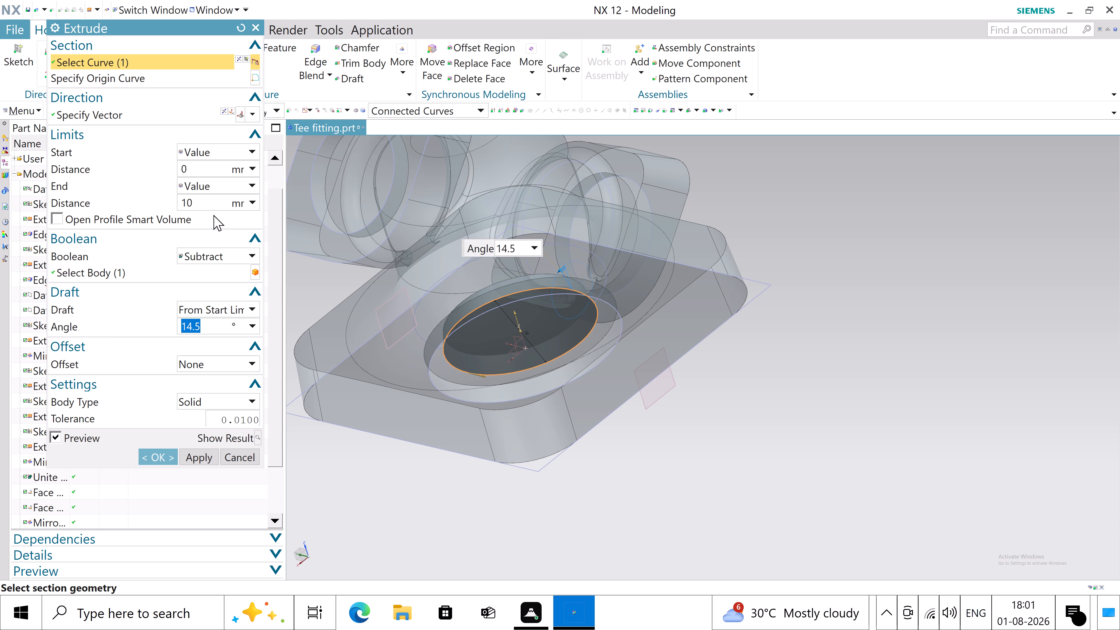
left_click_drag(200, 202, 144, 202)
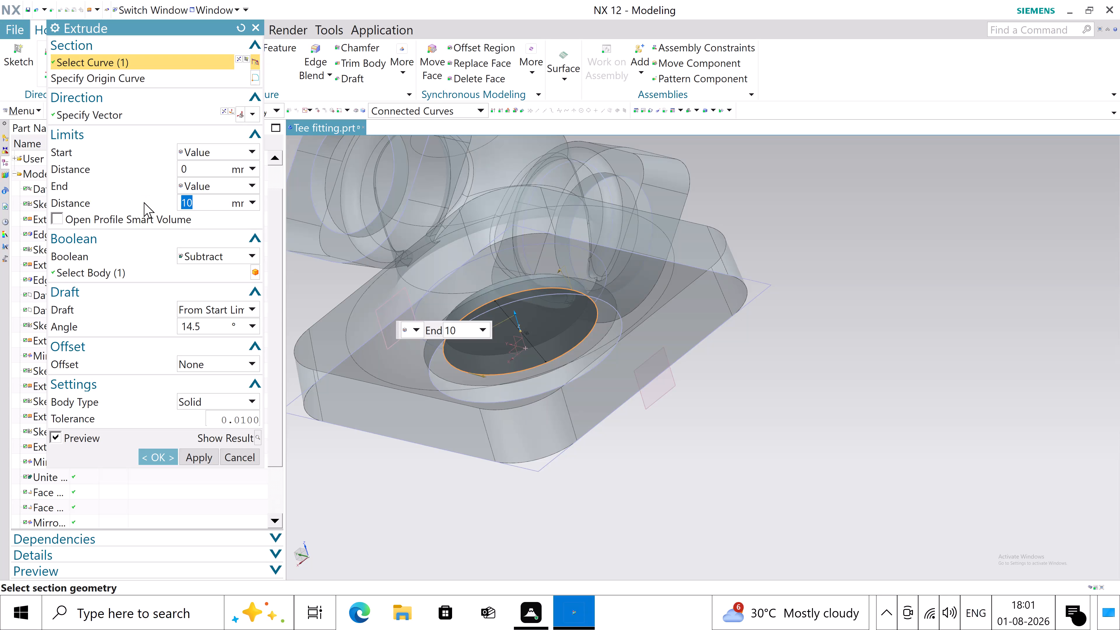
type("110")
key("Return")
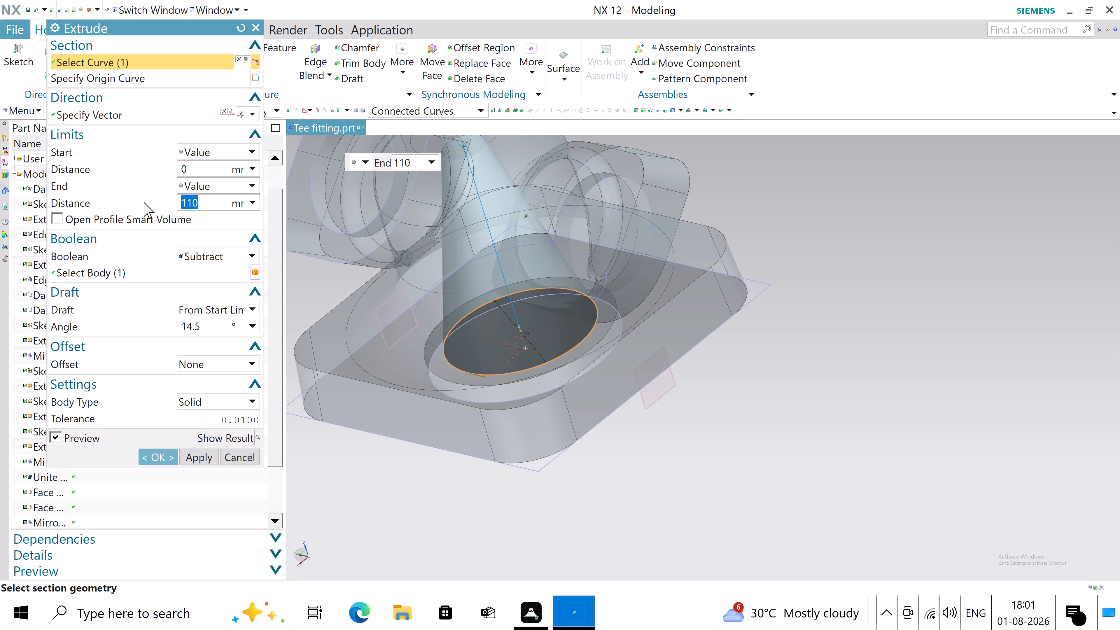
scroll(487, 346, "down", 3)
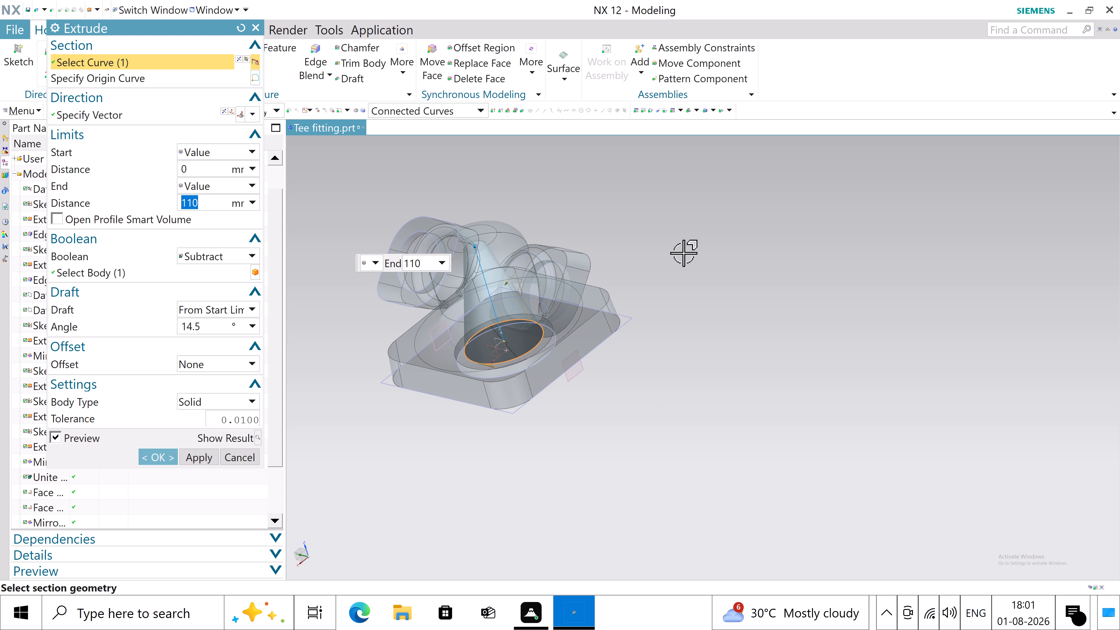
middle_click_drag(683, 253, 665, 292)
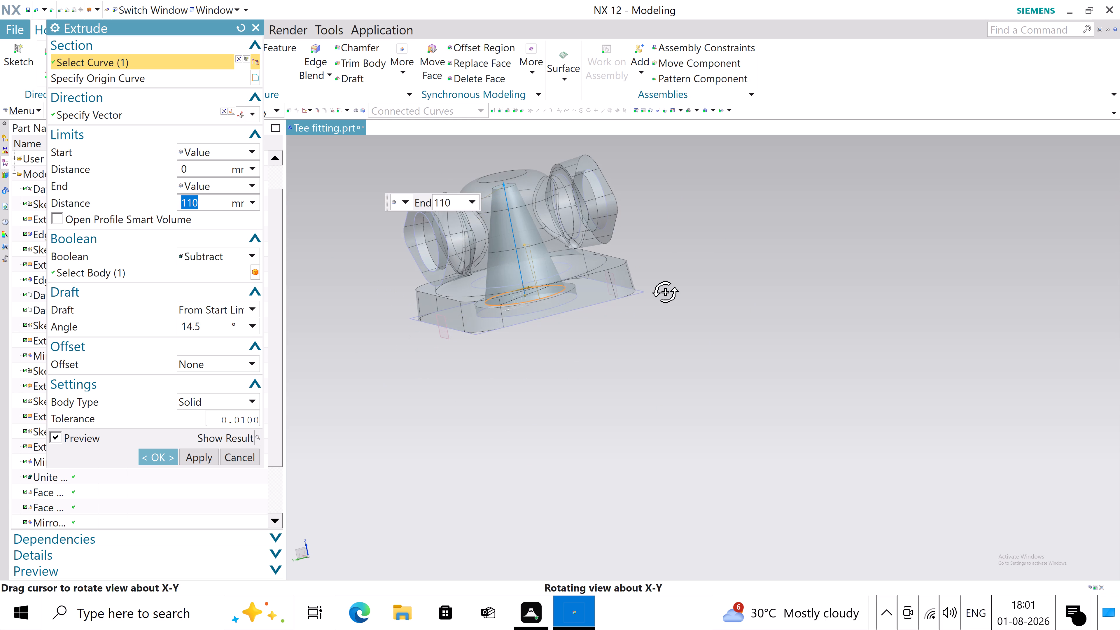
left_click(167, 455)
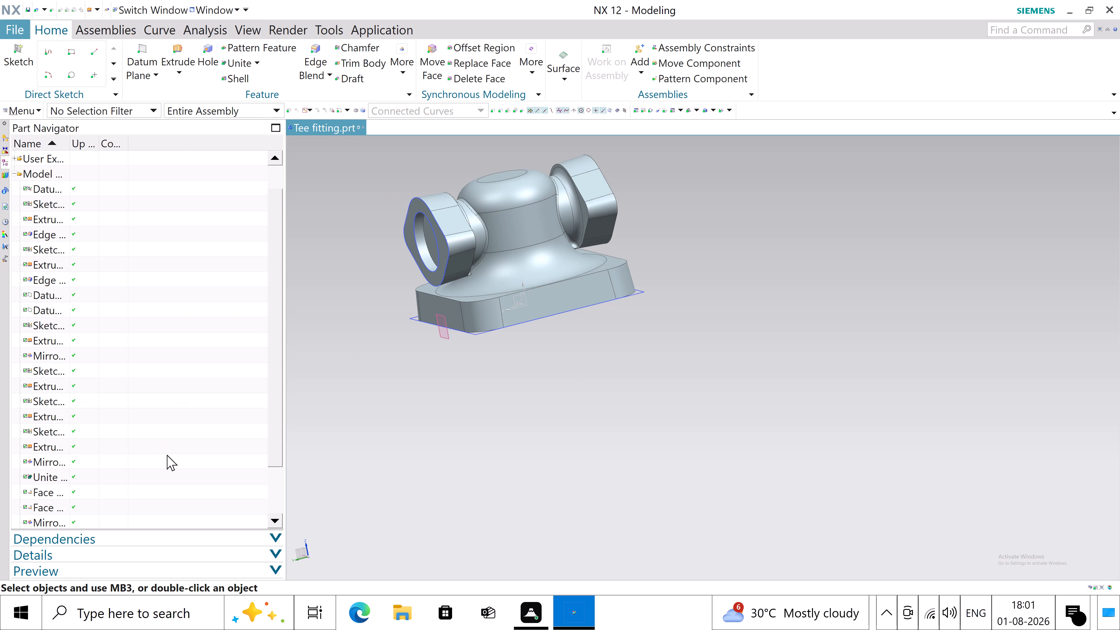
Create a Sketch in Task Environment on the floor of the side flange's circular recess and leave the automatic Profile command.
middle_click_drag(501, 386, 487, 319)
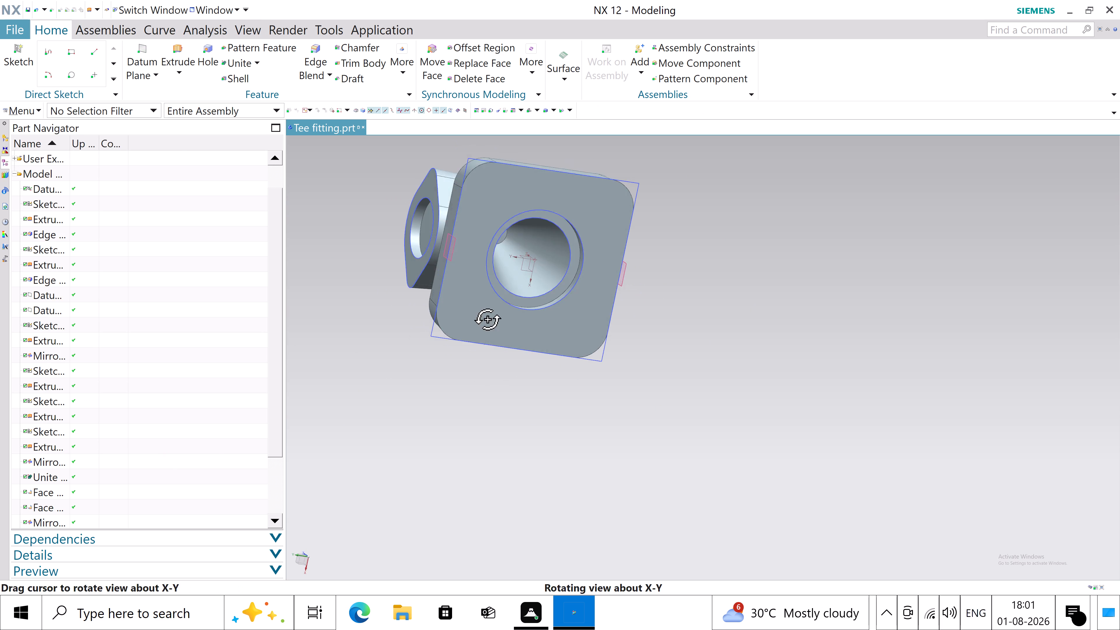
middle_click_drag(487, 319, 489, 379)
middle_click_drag(655, 253, 659, 255)
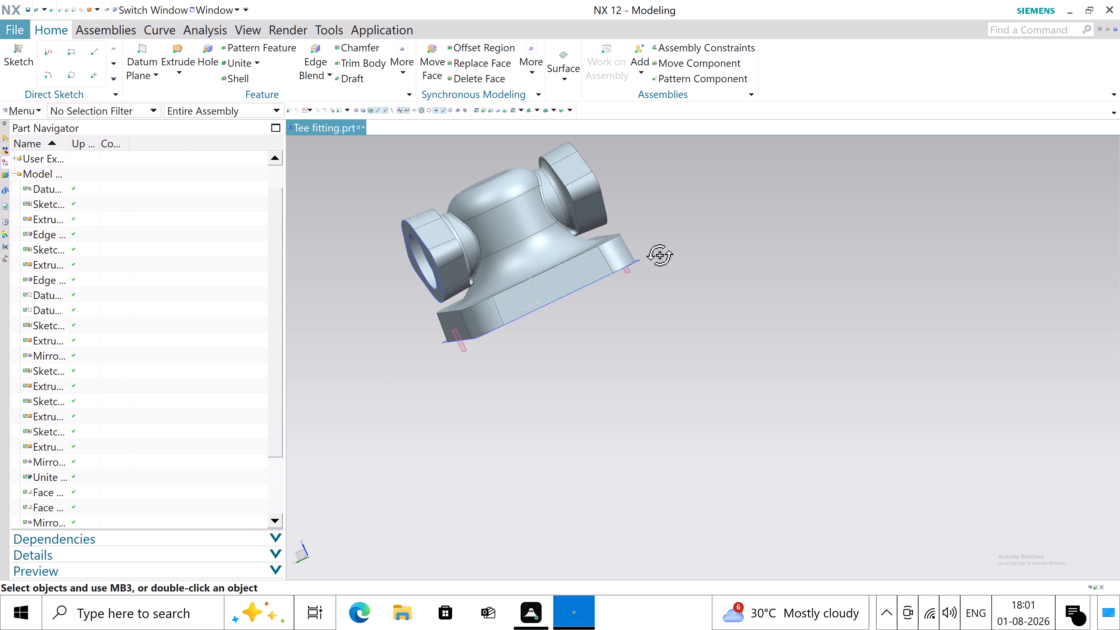
middle_click_drag(659, 255, 692, 258)
left_click(21, 118)
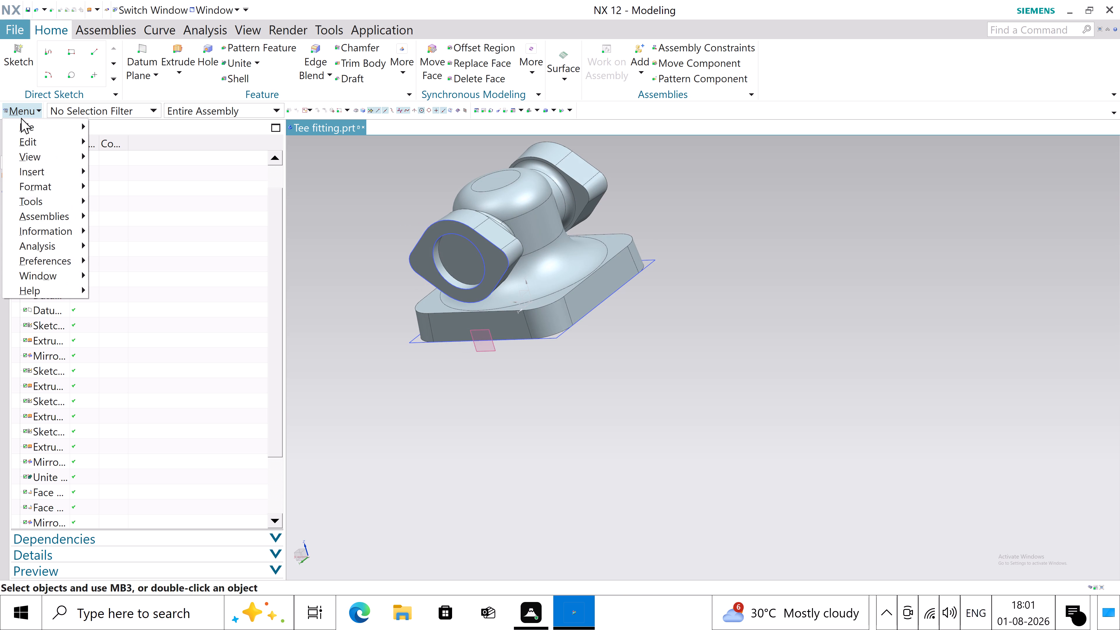
left_click(42, 173)
left_click(126, 190)
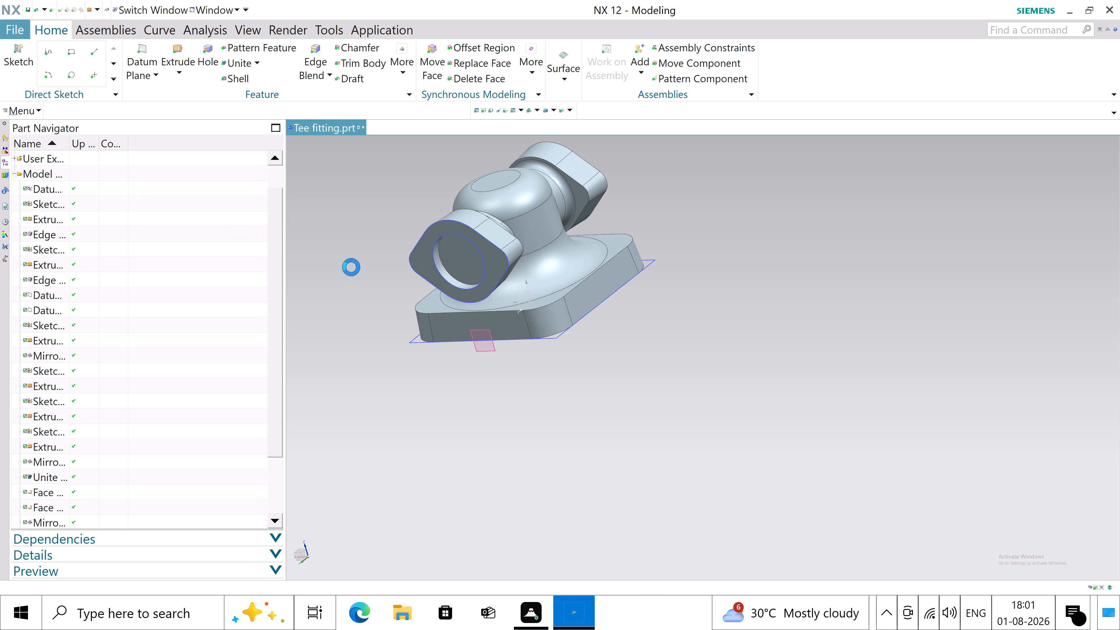
left_click(463, 266)
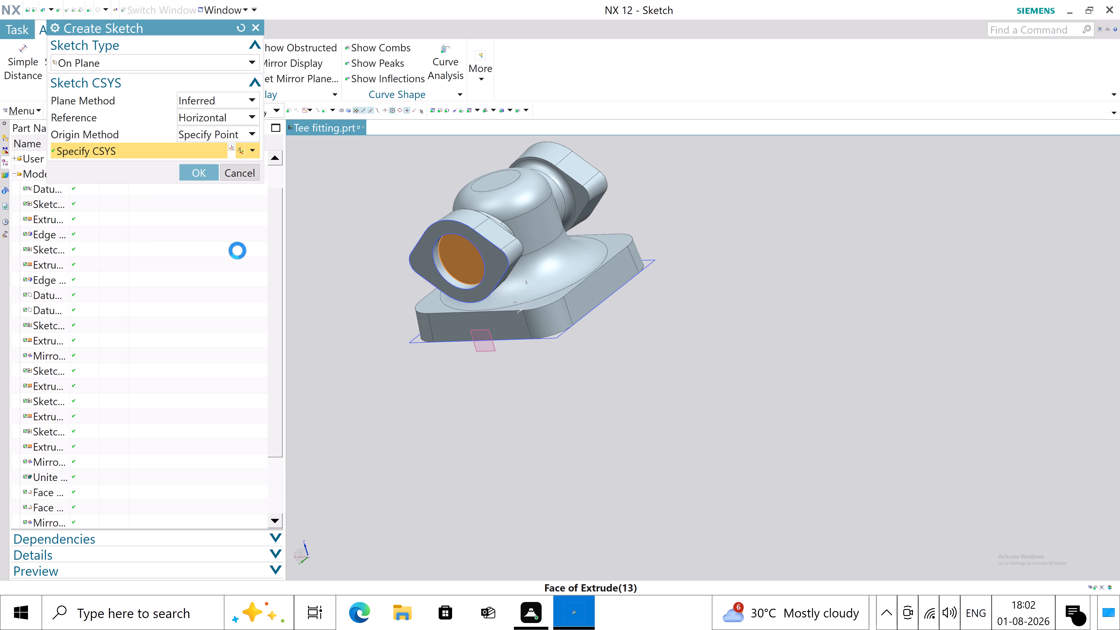
left_click(202, 176)
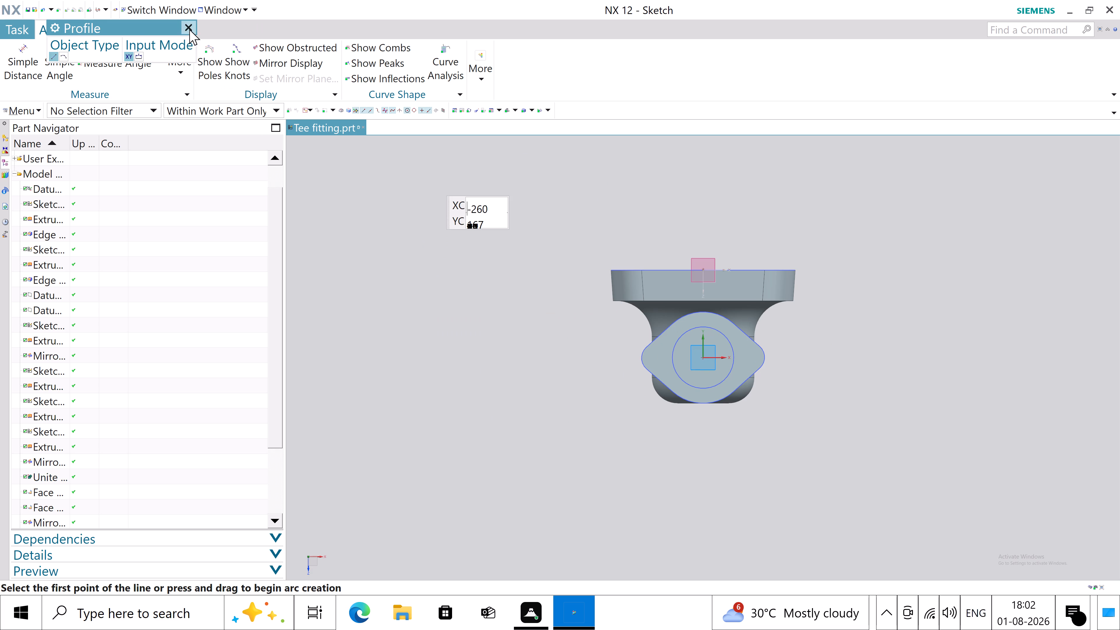
left_click(189, 24)
Sketch a 50 mm diameter circle centred on the side flange recess's circle centre and finish the sketch.
left_click(171, 29)
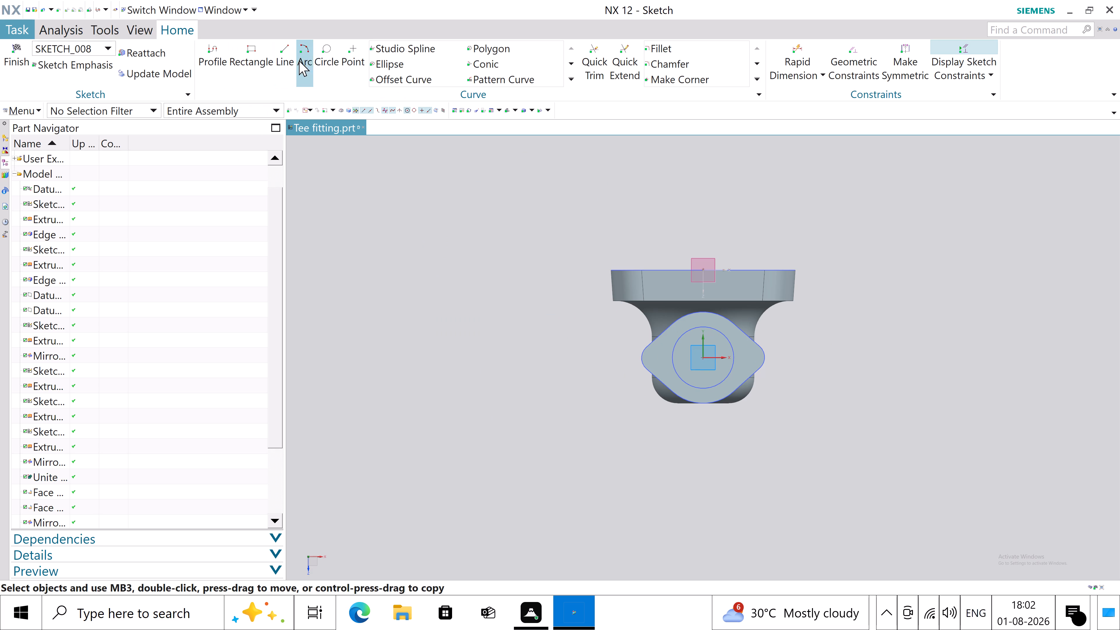
left_click(323, 50)
scroll(701, 364, "up", 2)
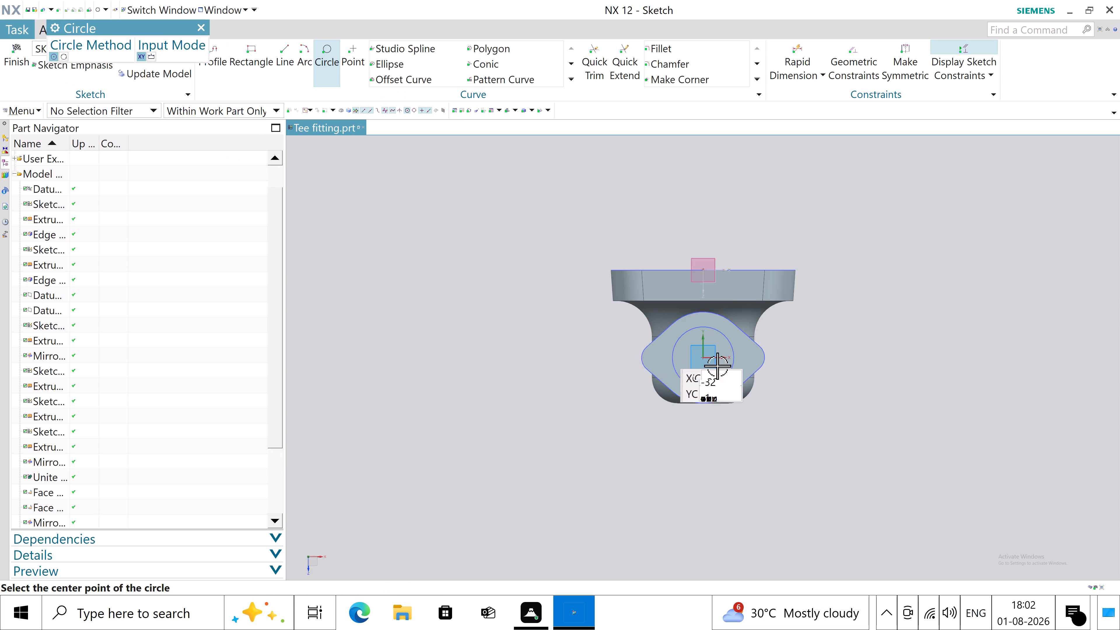
scroll(717, 366, "up", 3)
scroll(746, 371, "up", 3)
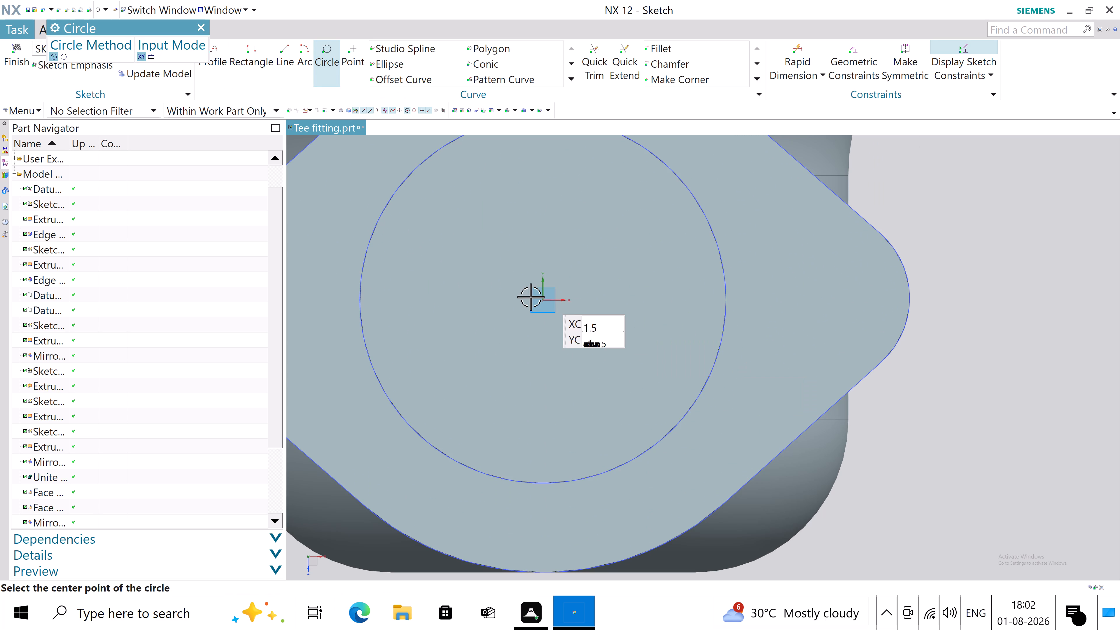
left_click(542, 299)
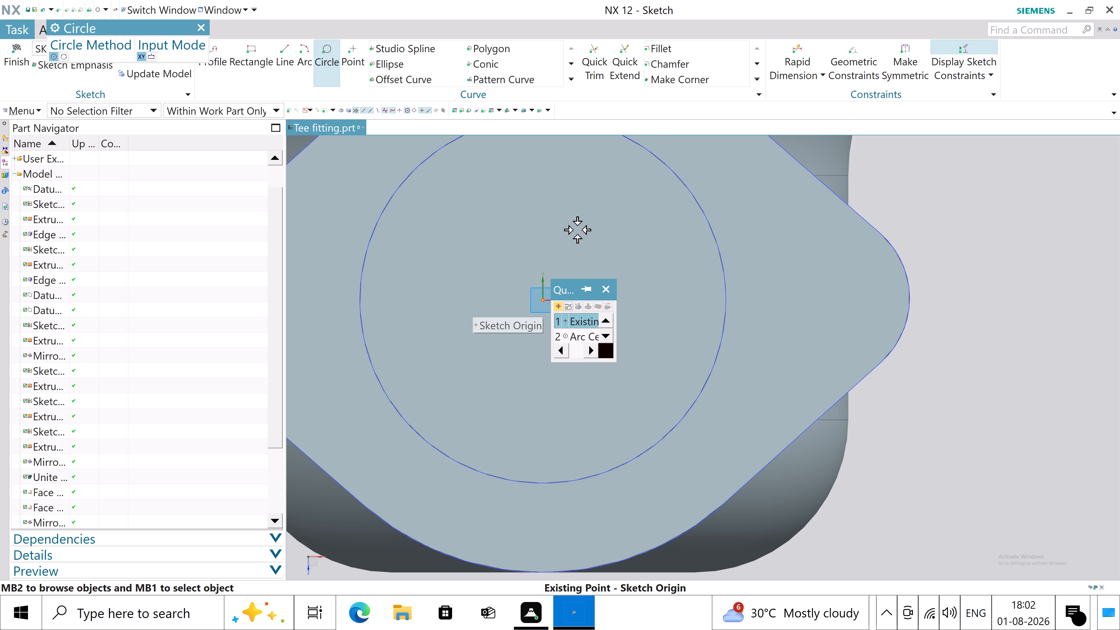
left_click(584, 335)
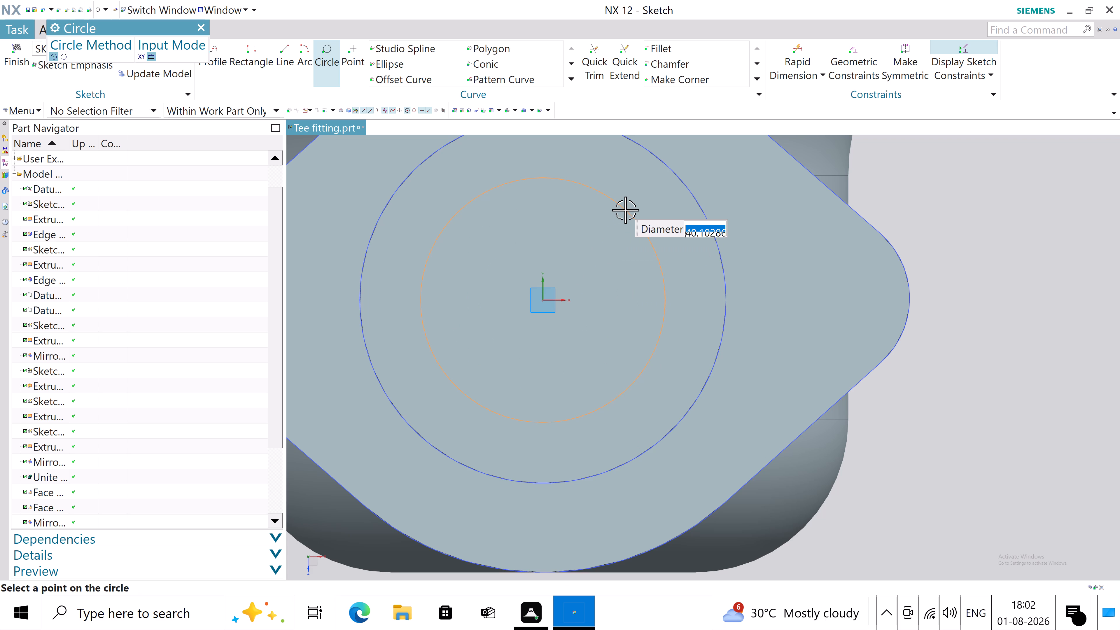
type("50")
key("Return")
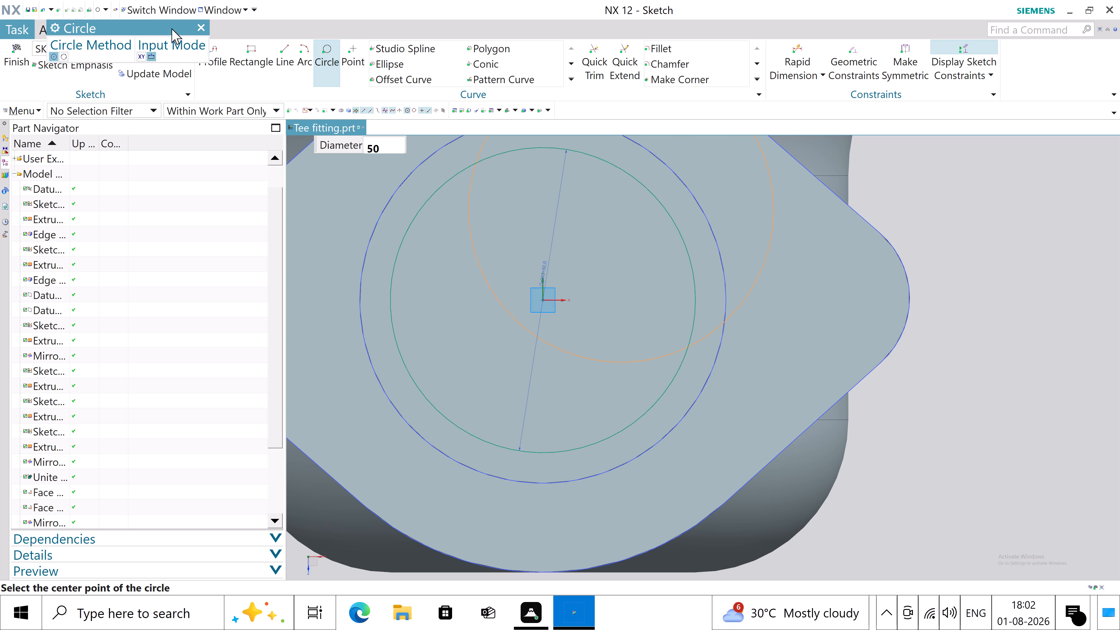
left_click(201, 33)
left_click(22, 75)
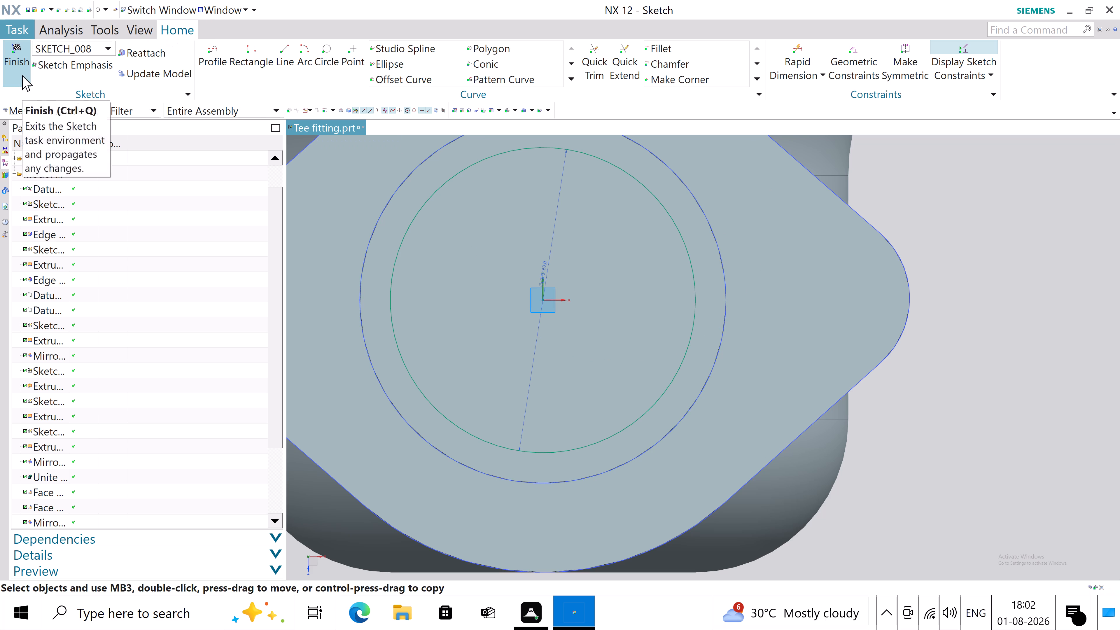
Extrude the 50 mm circle 90 mm into the body with the direction reversed, subtracting it with a 4° draft from the start limit.
scroll(561, 330, "down", 1)
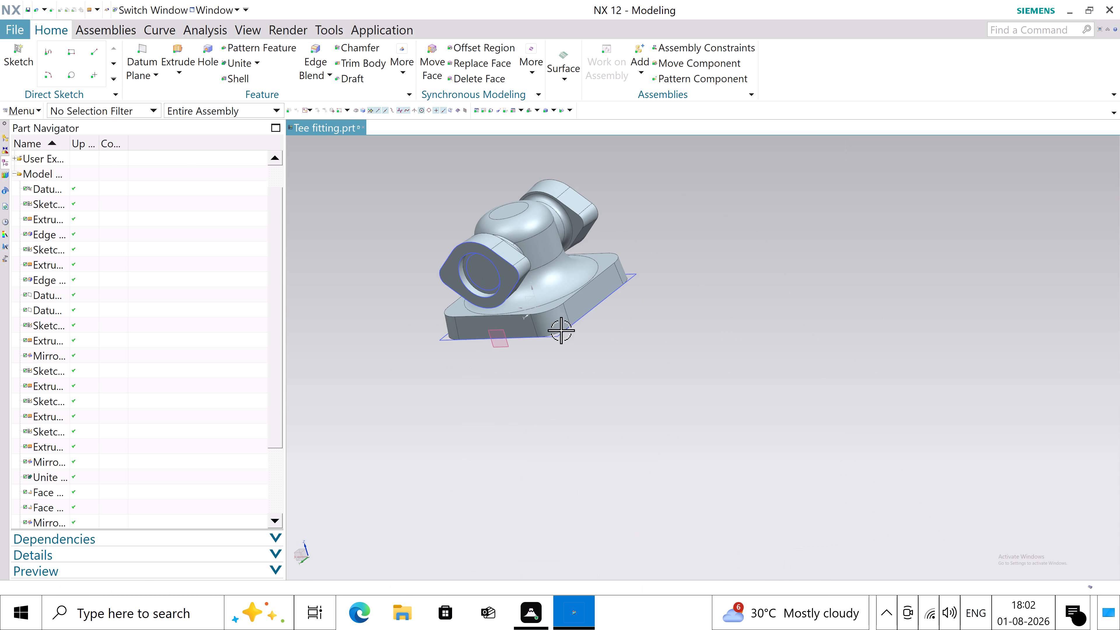
left_click(178, 73)
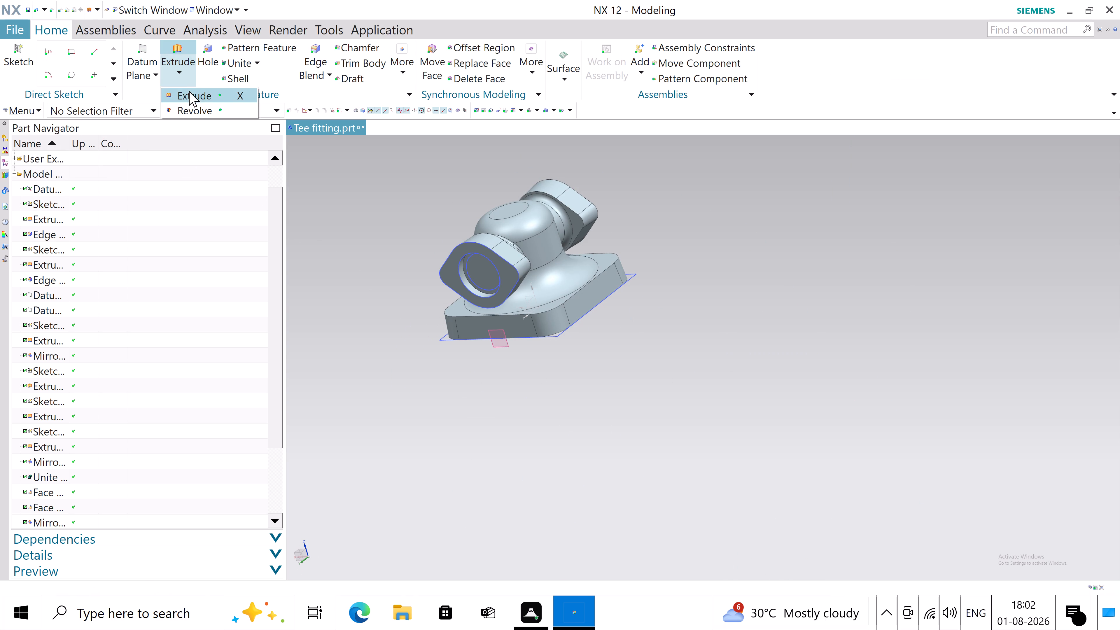
left_click(189, 93)
scroll(432, 276, "up", 4)
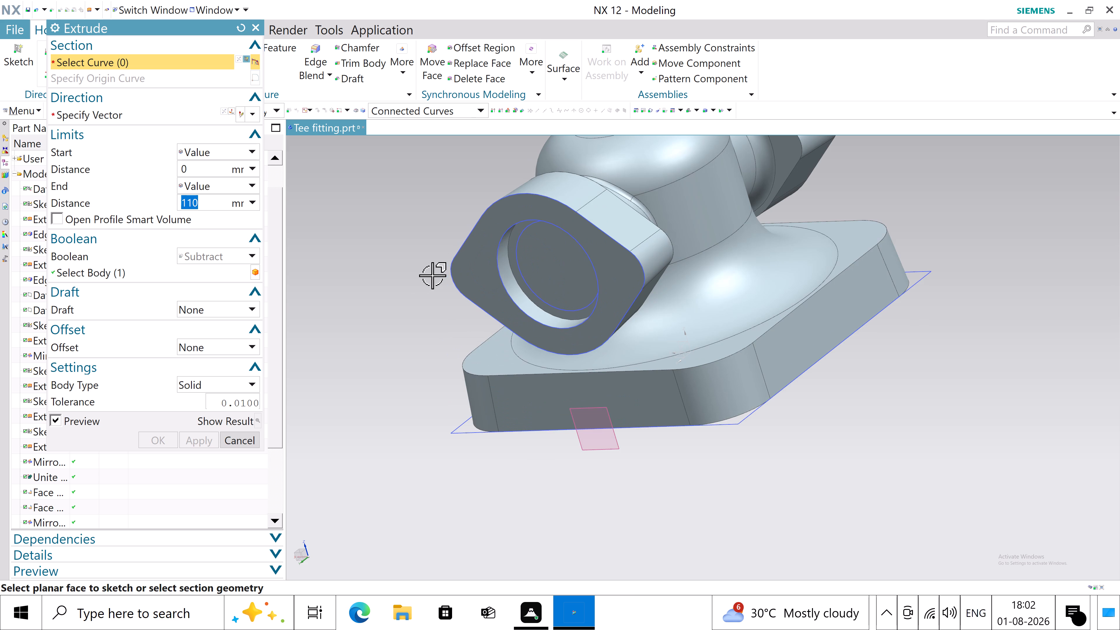
left_click(544, 302)
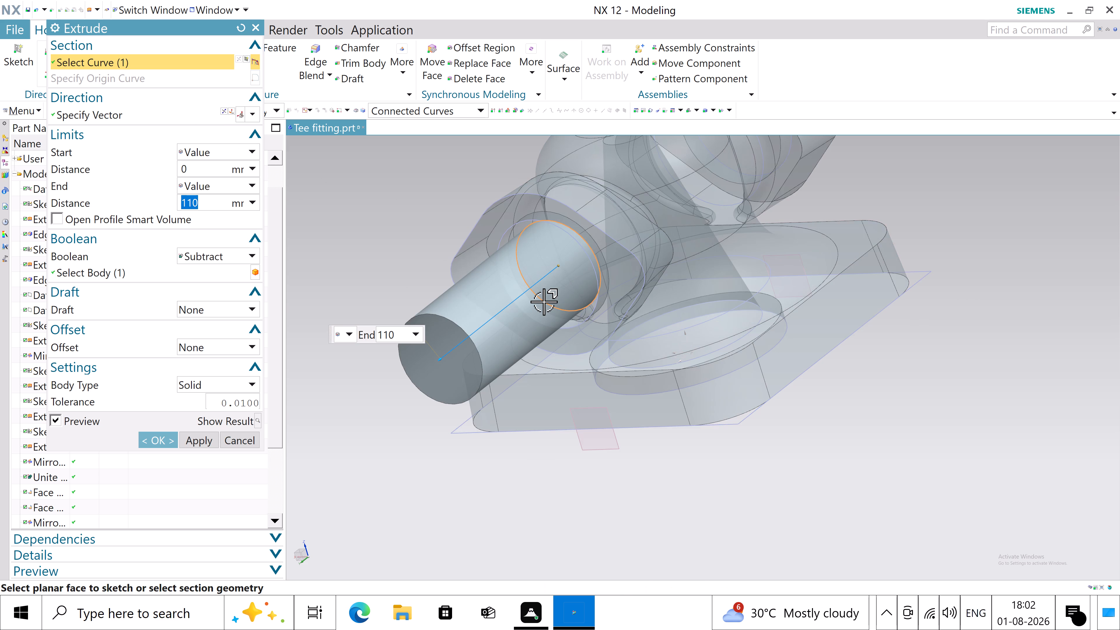
left_click(222, 110)
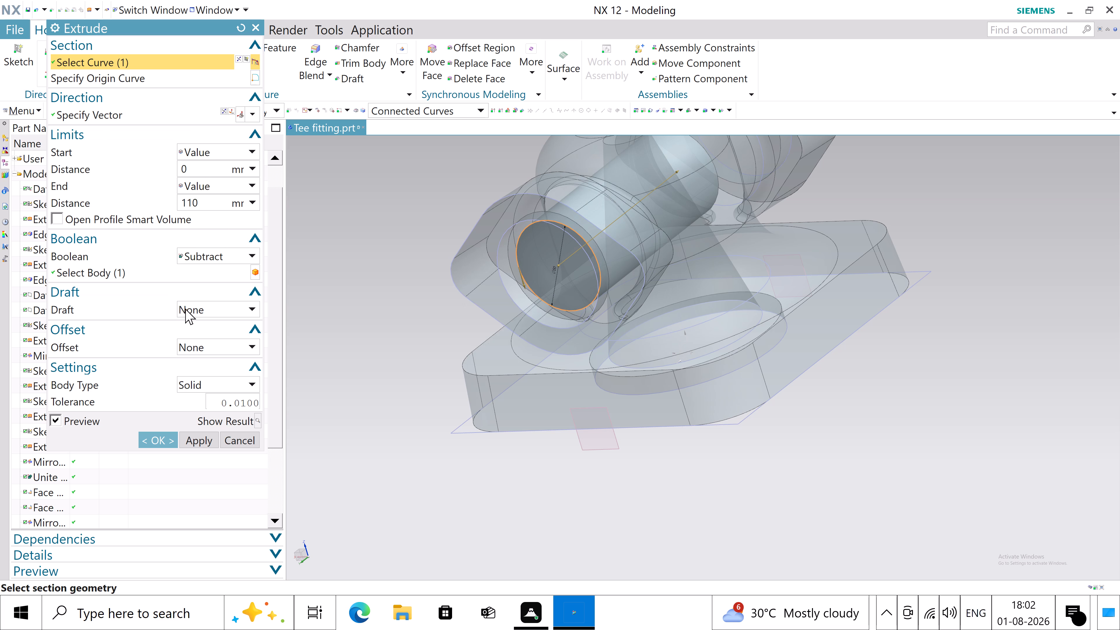
left_click(188, 308)
left_click(209, 338)
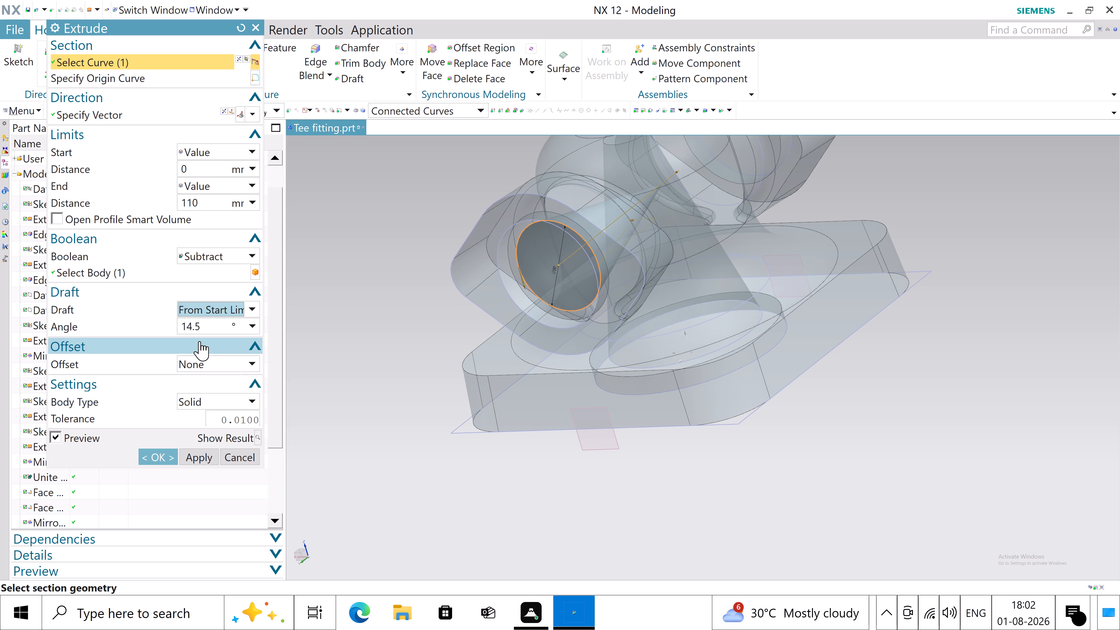
left_click_drag(202, 327, 121, 327)
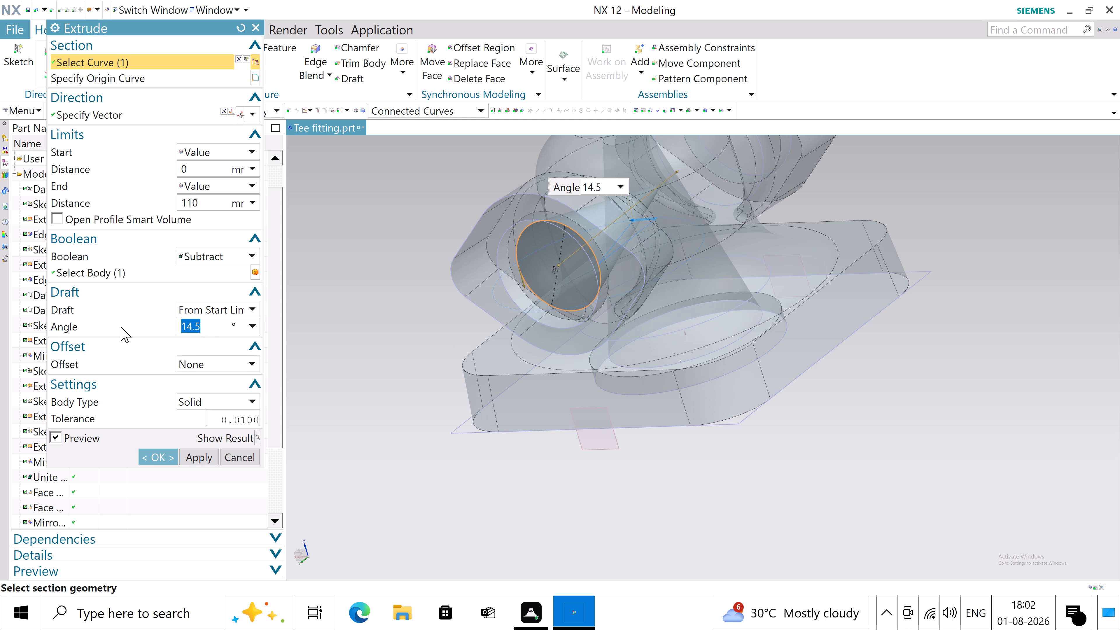
key("4")
key("Return")
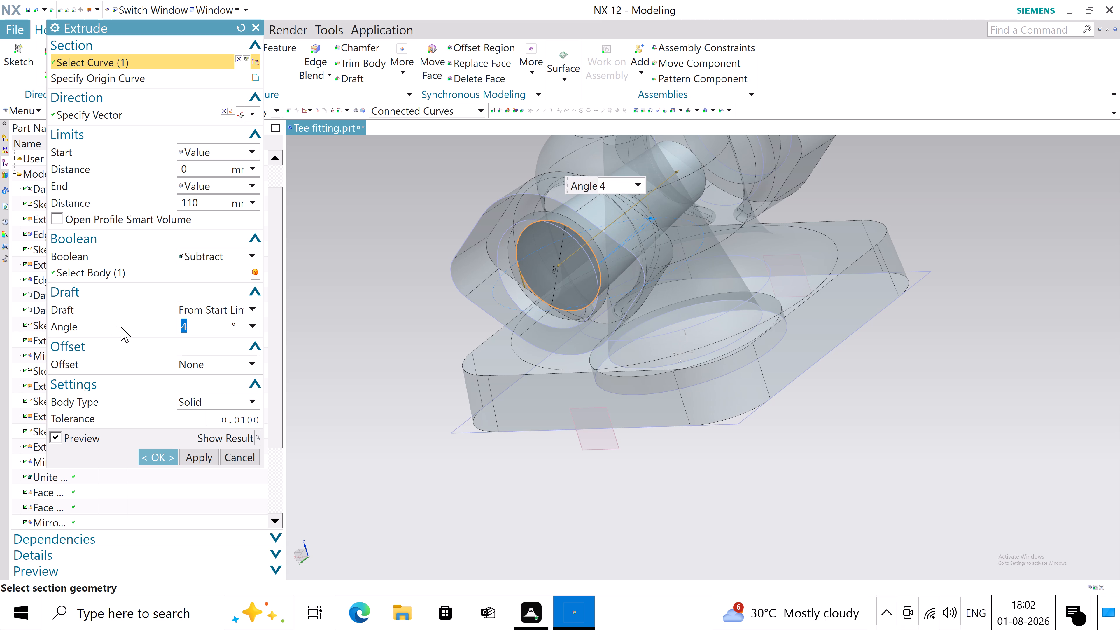
left_click(205, 204)
left_click_drag(205, 204, 141, 210)
type("90")
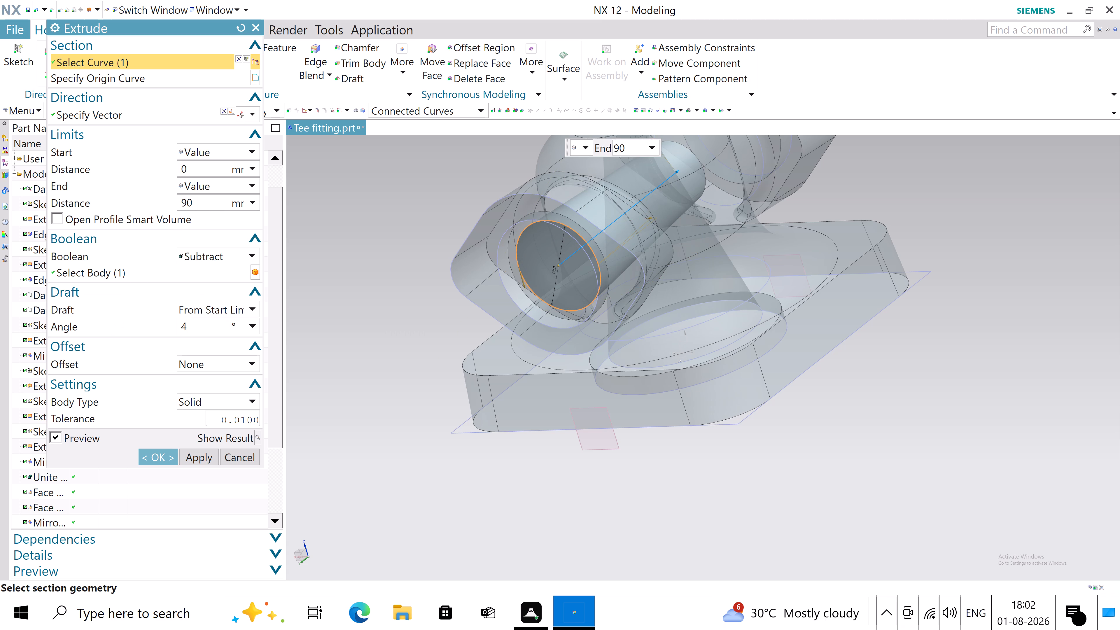
key("Return")
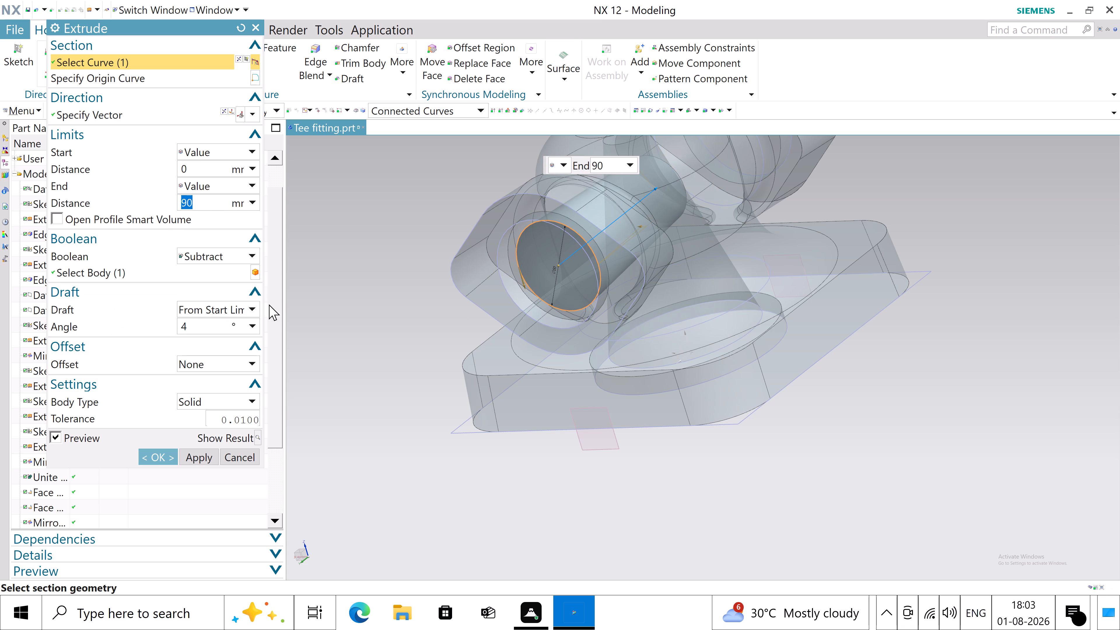
left_click(157, 457)
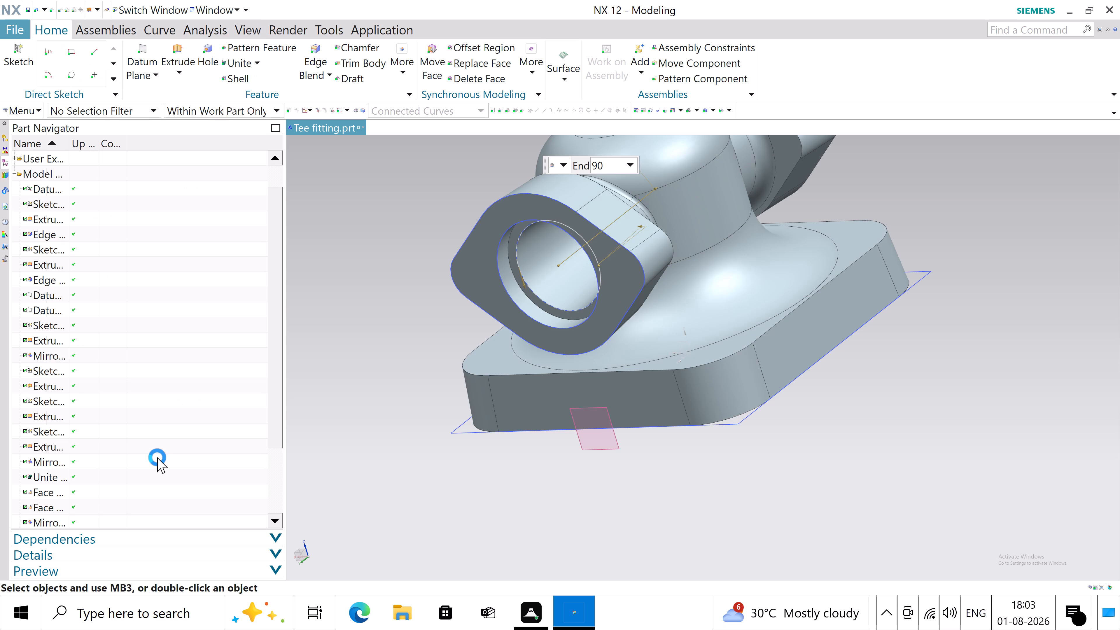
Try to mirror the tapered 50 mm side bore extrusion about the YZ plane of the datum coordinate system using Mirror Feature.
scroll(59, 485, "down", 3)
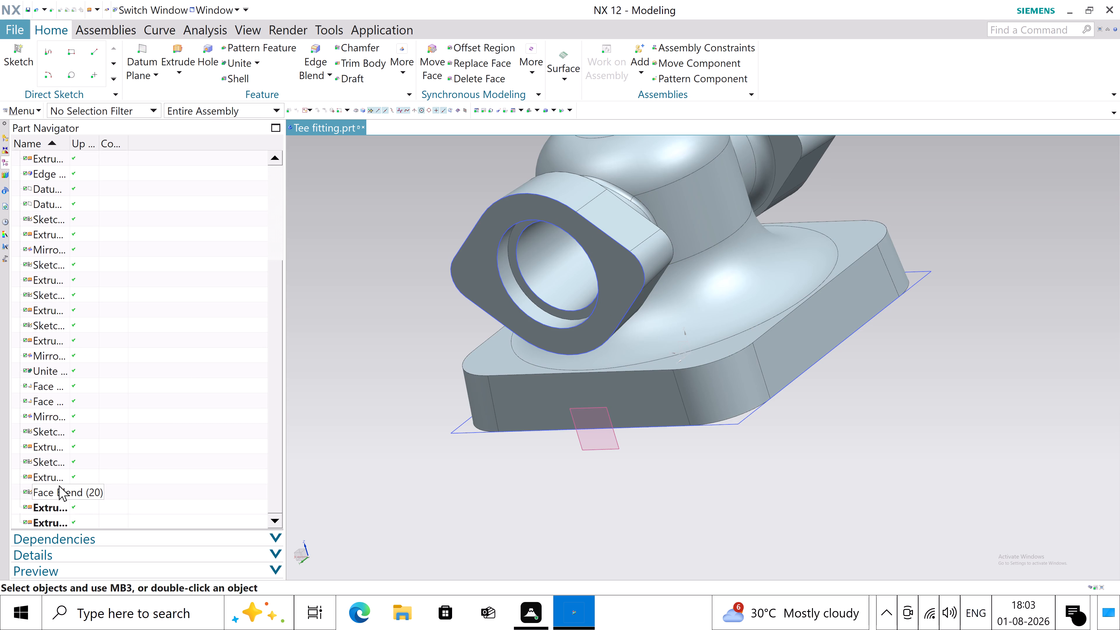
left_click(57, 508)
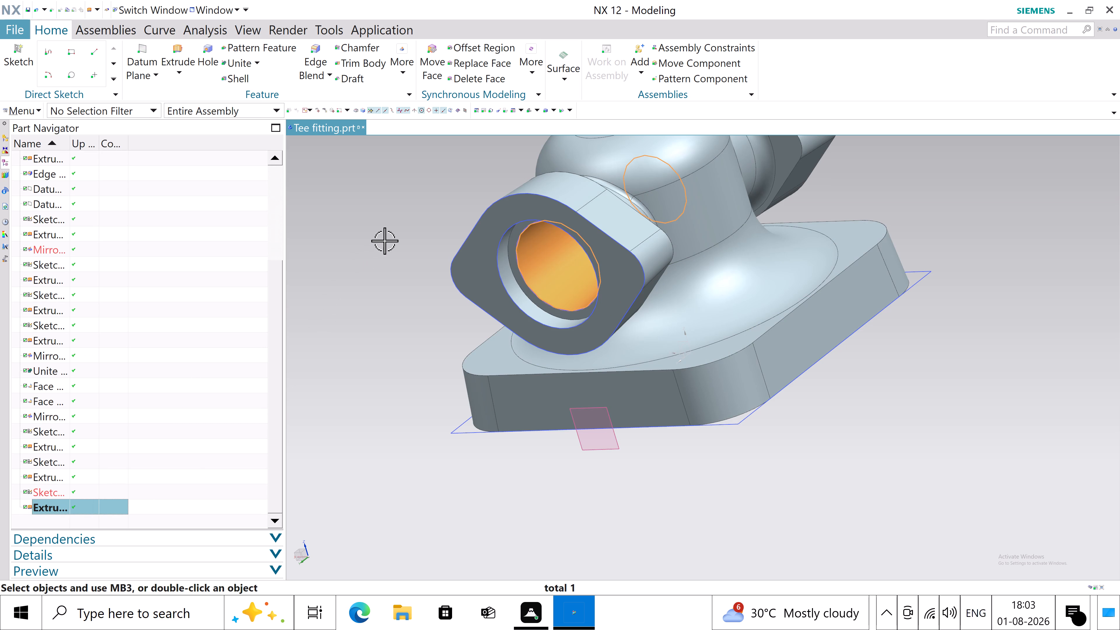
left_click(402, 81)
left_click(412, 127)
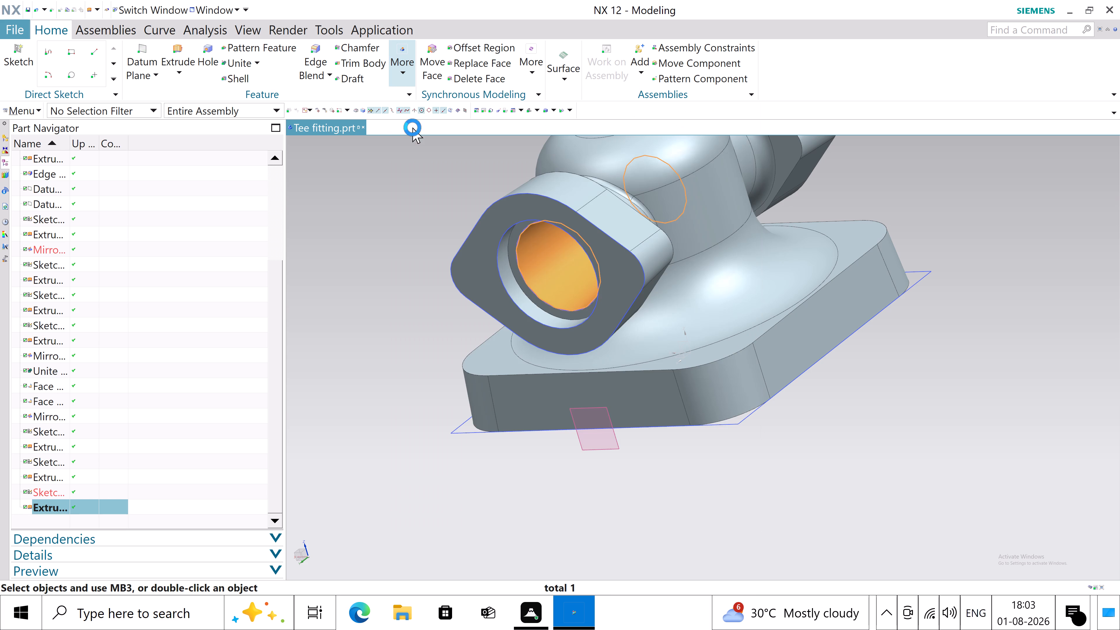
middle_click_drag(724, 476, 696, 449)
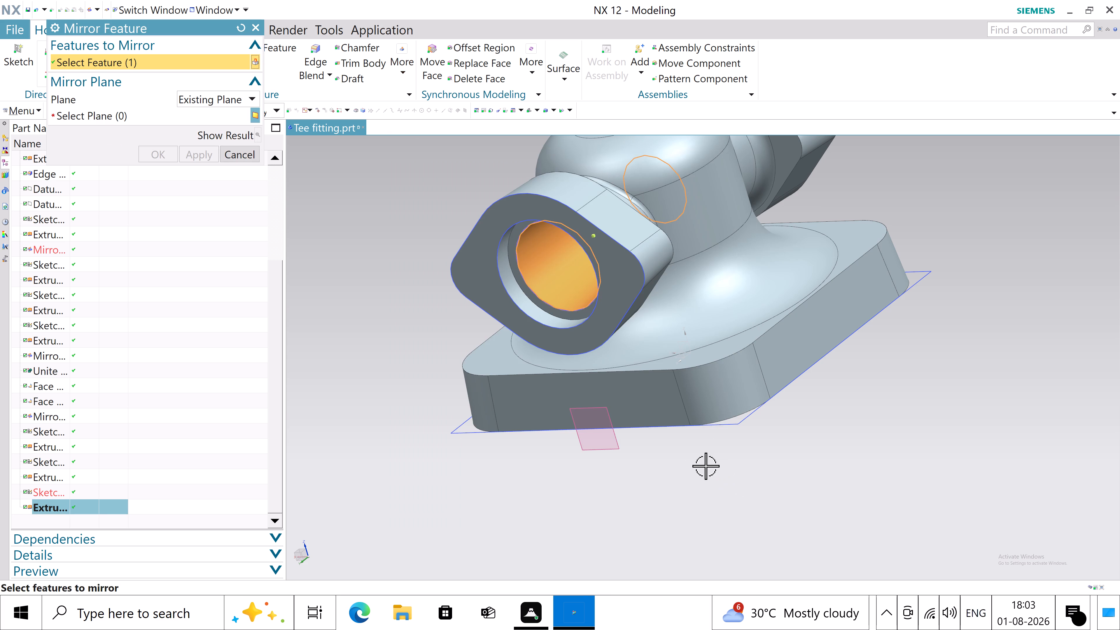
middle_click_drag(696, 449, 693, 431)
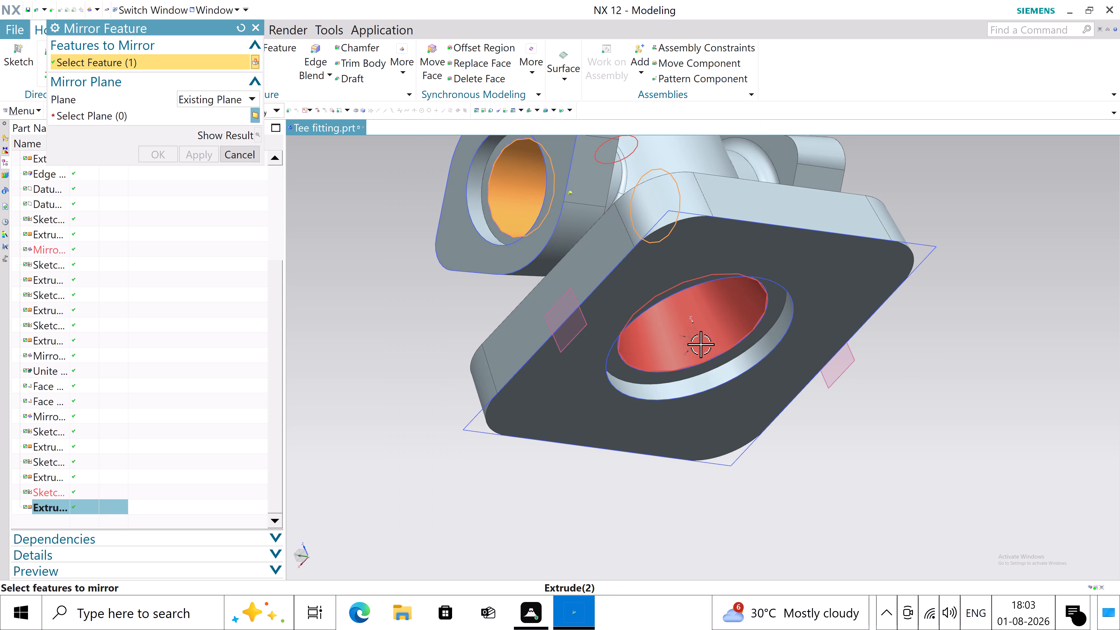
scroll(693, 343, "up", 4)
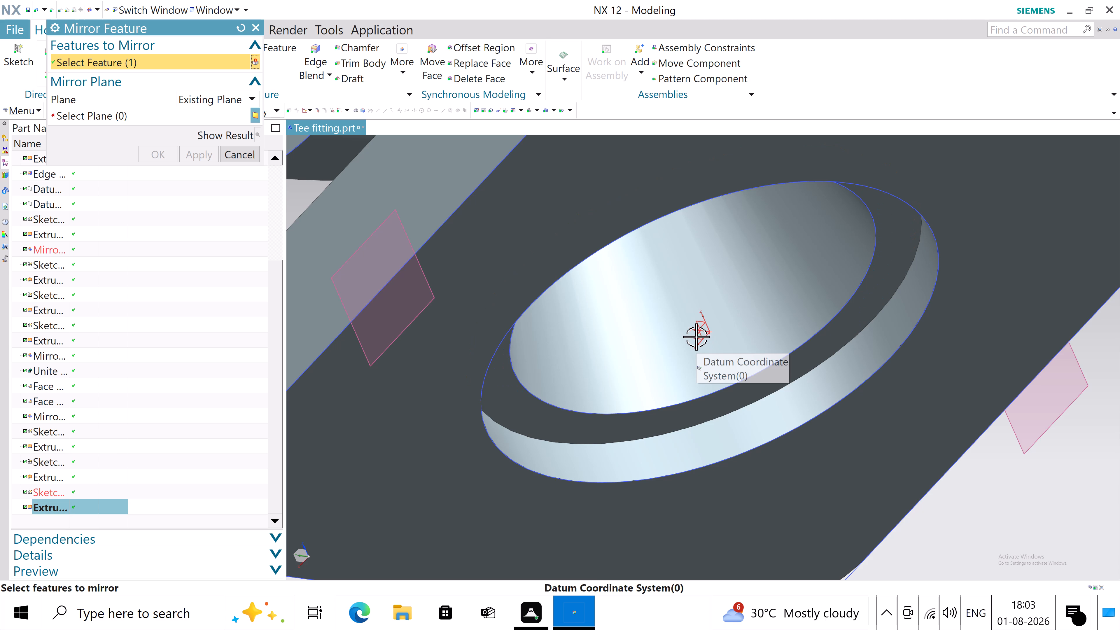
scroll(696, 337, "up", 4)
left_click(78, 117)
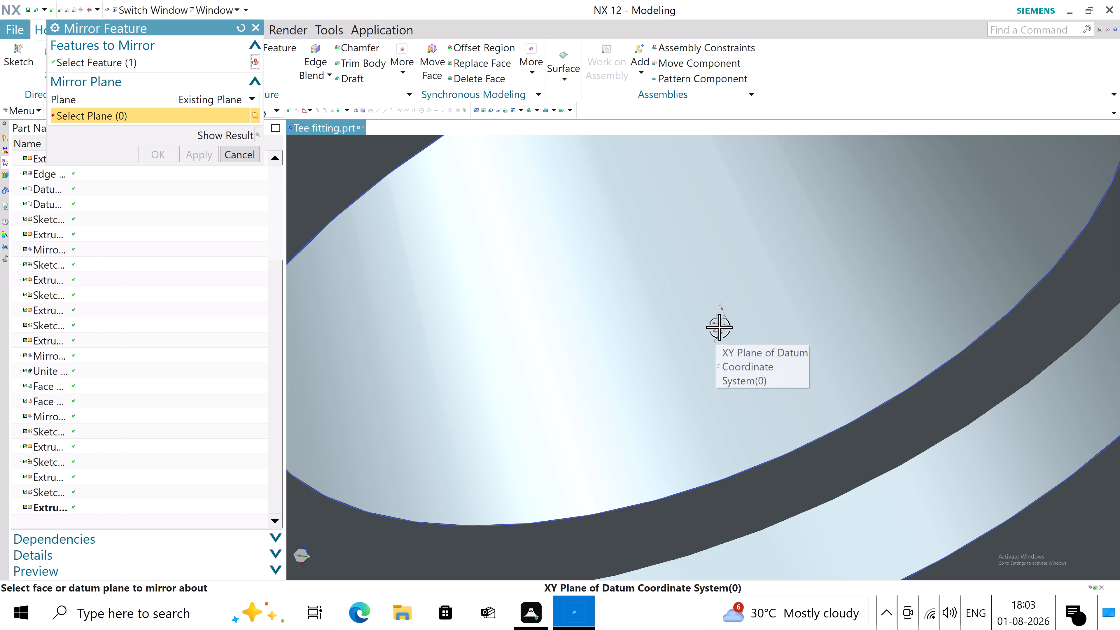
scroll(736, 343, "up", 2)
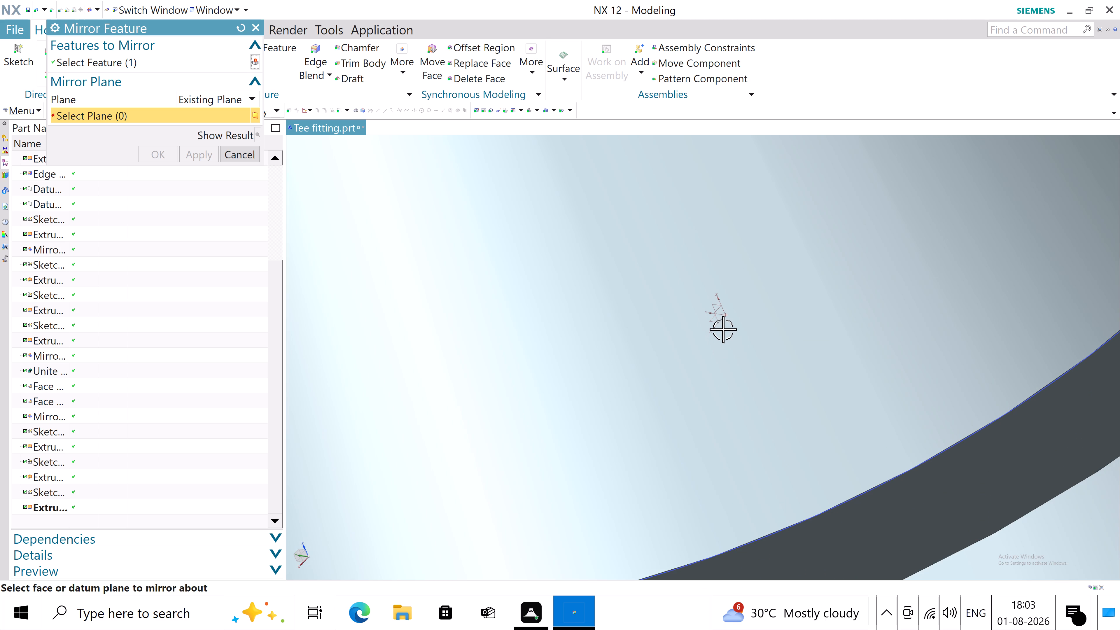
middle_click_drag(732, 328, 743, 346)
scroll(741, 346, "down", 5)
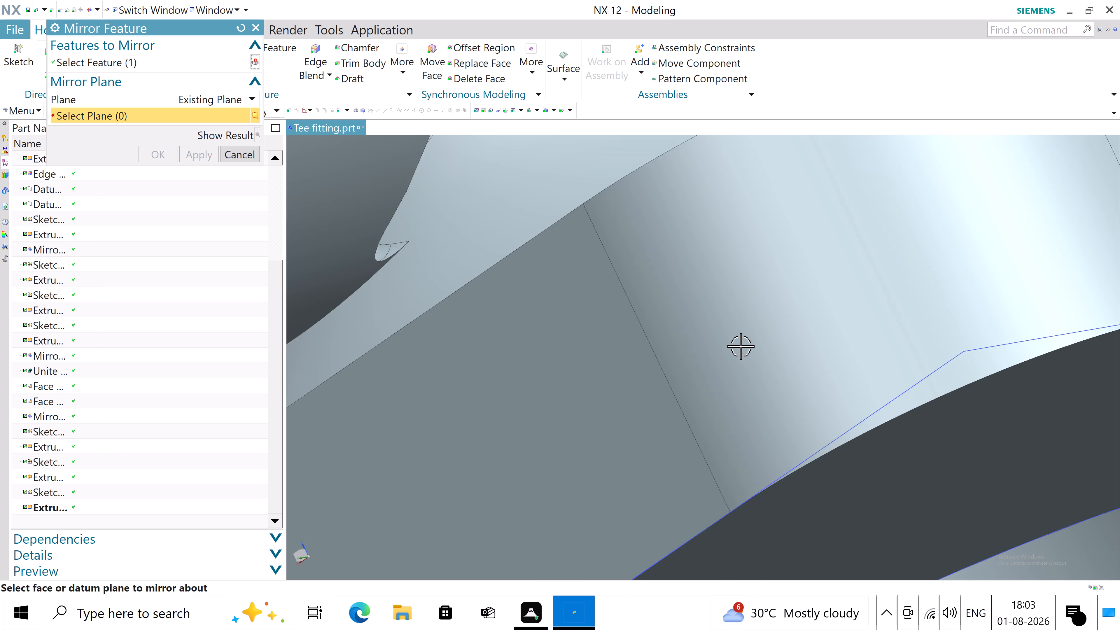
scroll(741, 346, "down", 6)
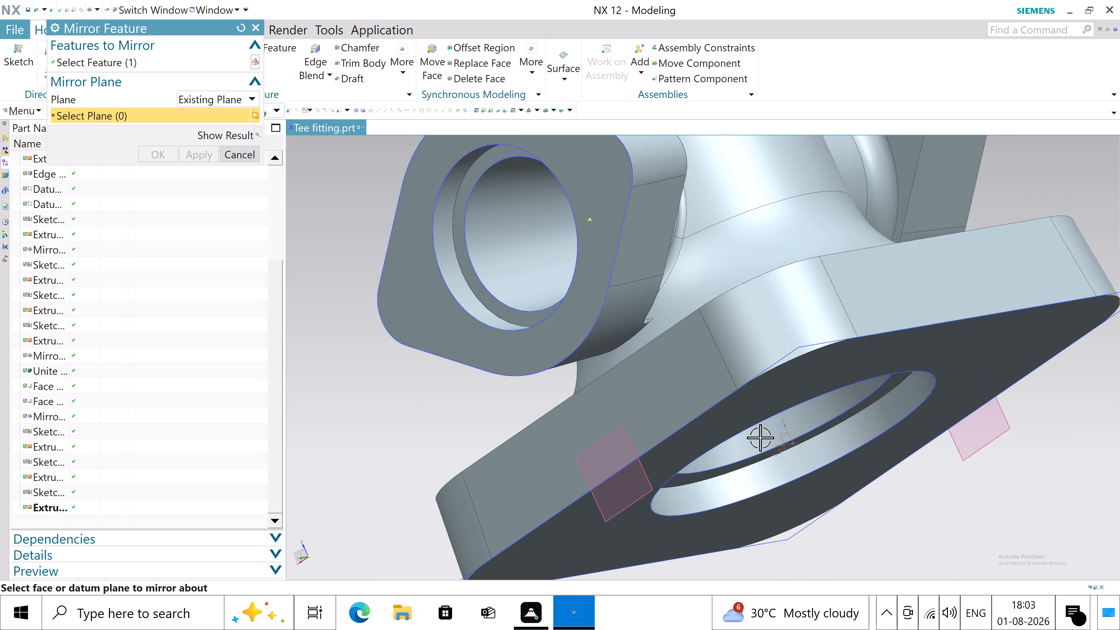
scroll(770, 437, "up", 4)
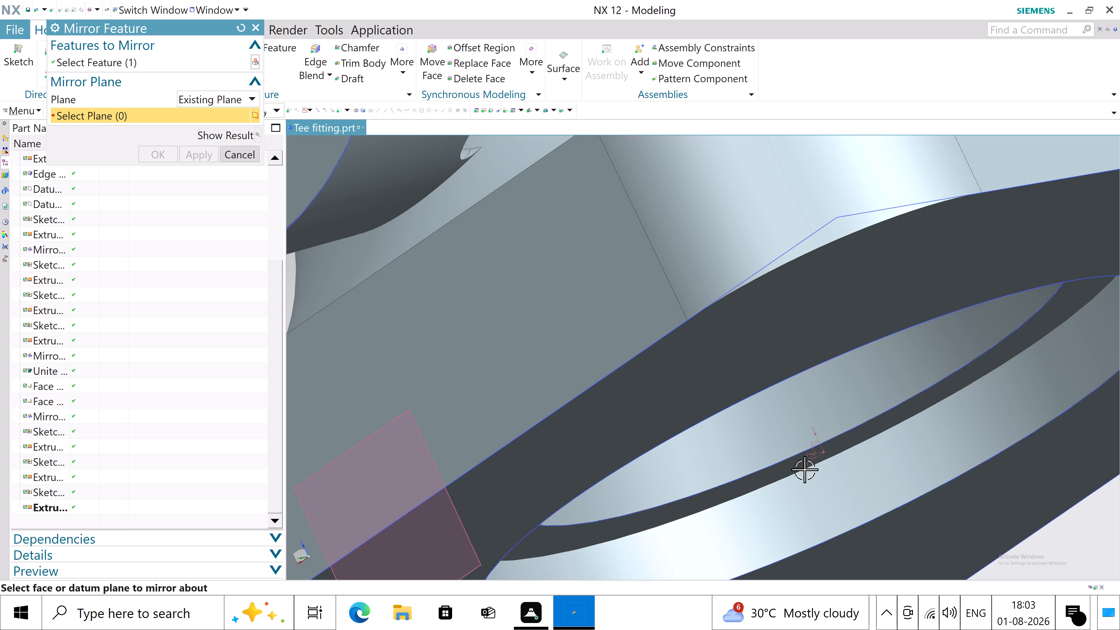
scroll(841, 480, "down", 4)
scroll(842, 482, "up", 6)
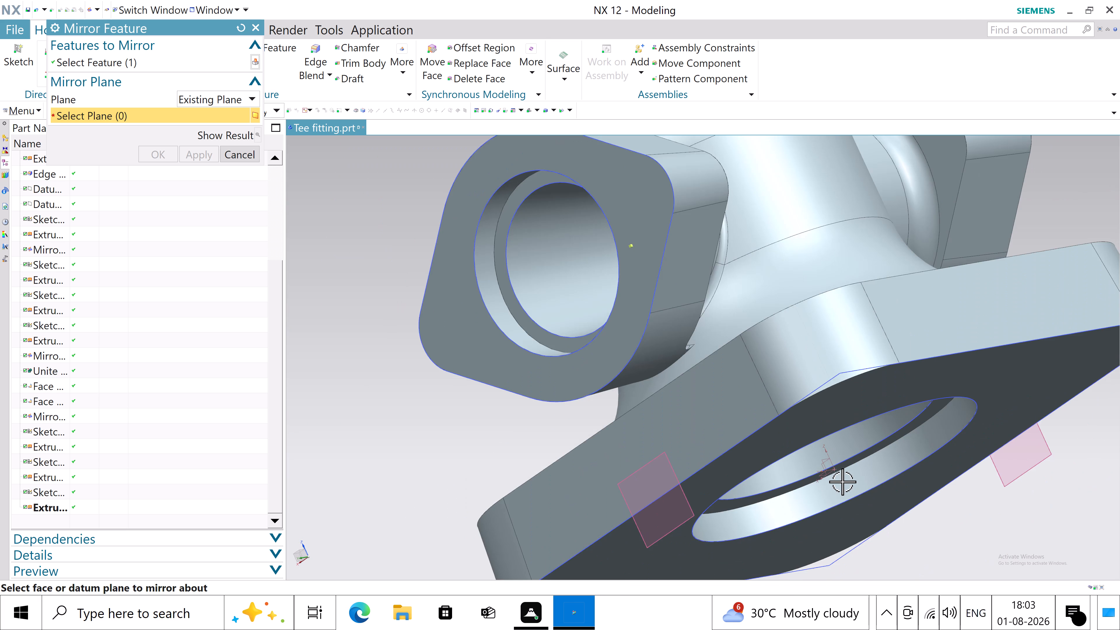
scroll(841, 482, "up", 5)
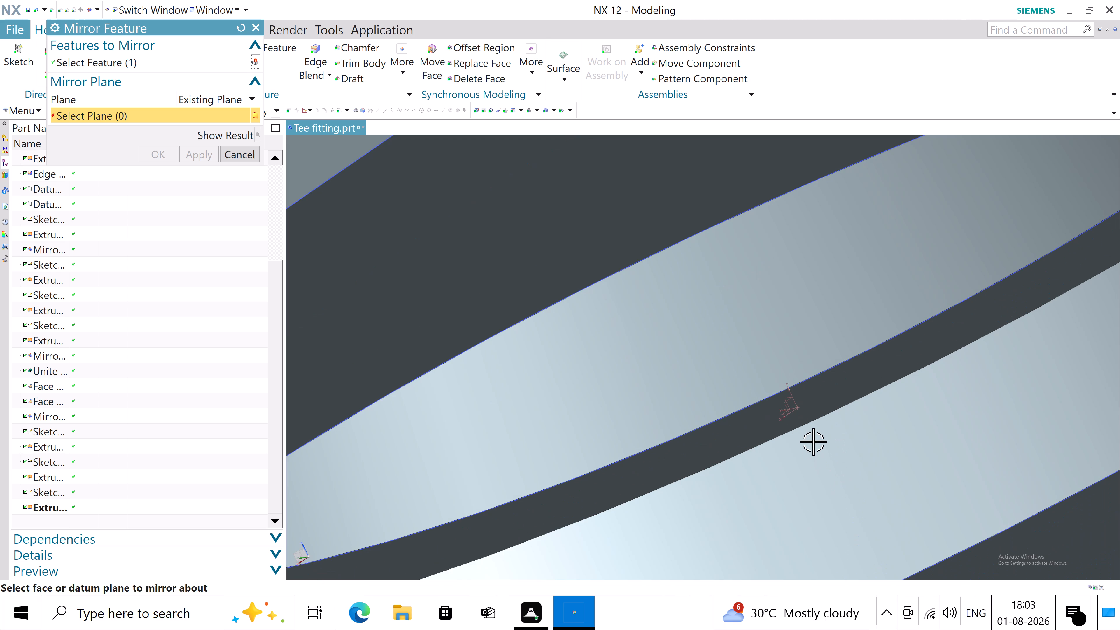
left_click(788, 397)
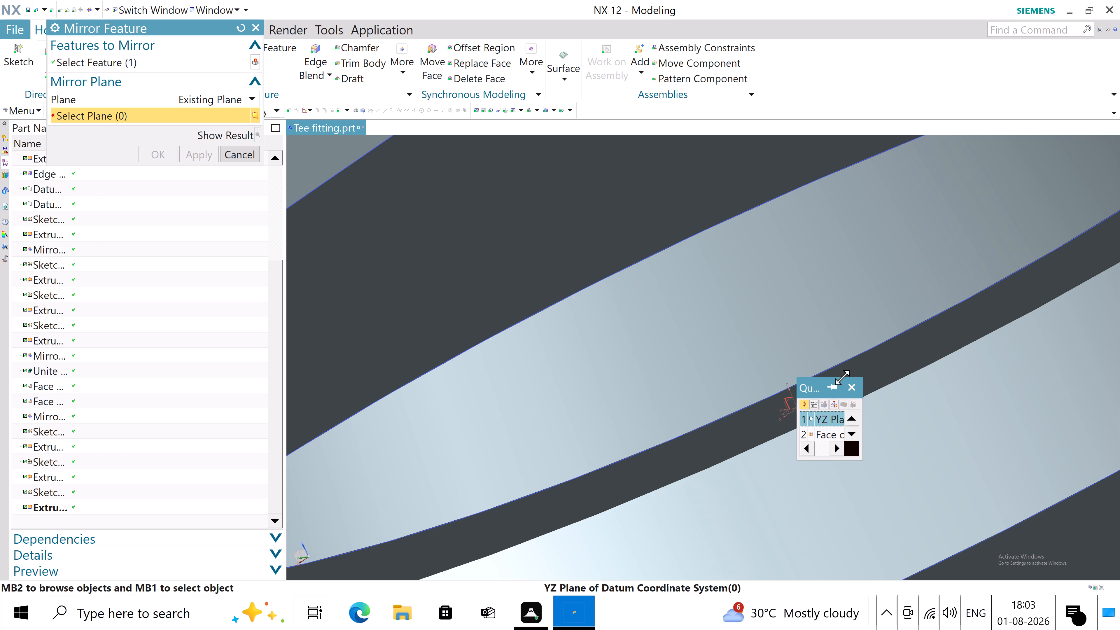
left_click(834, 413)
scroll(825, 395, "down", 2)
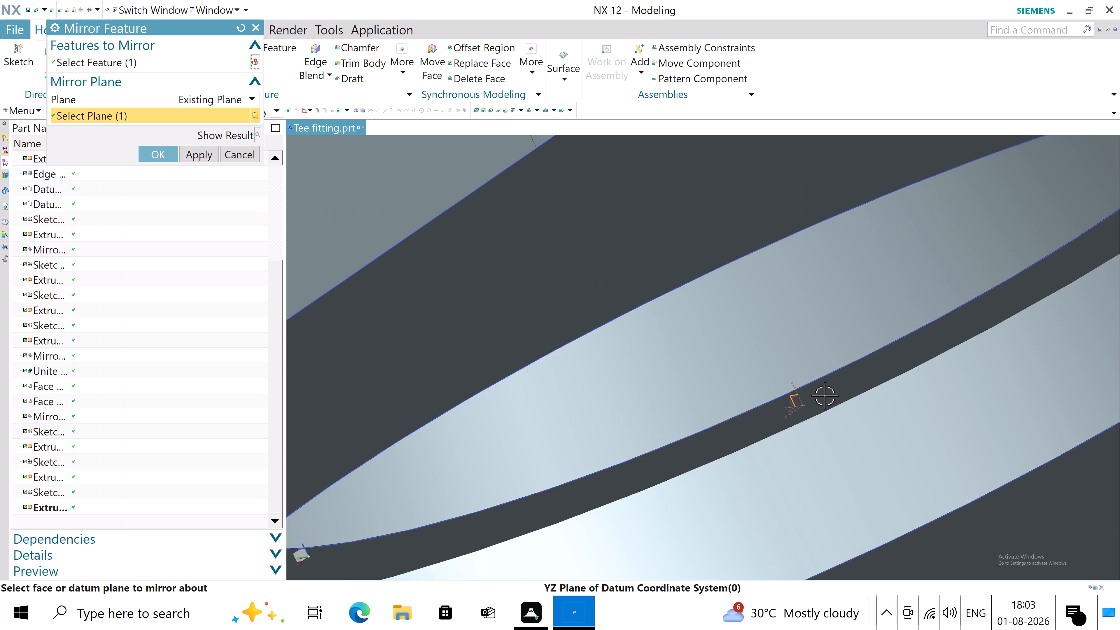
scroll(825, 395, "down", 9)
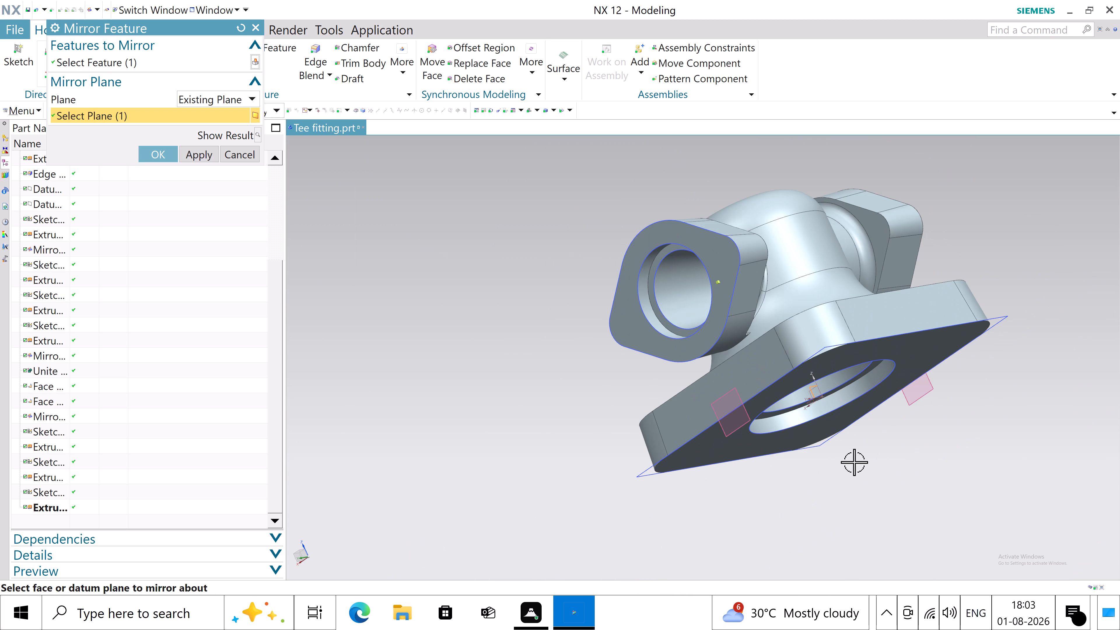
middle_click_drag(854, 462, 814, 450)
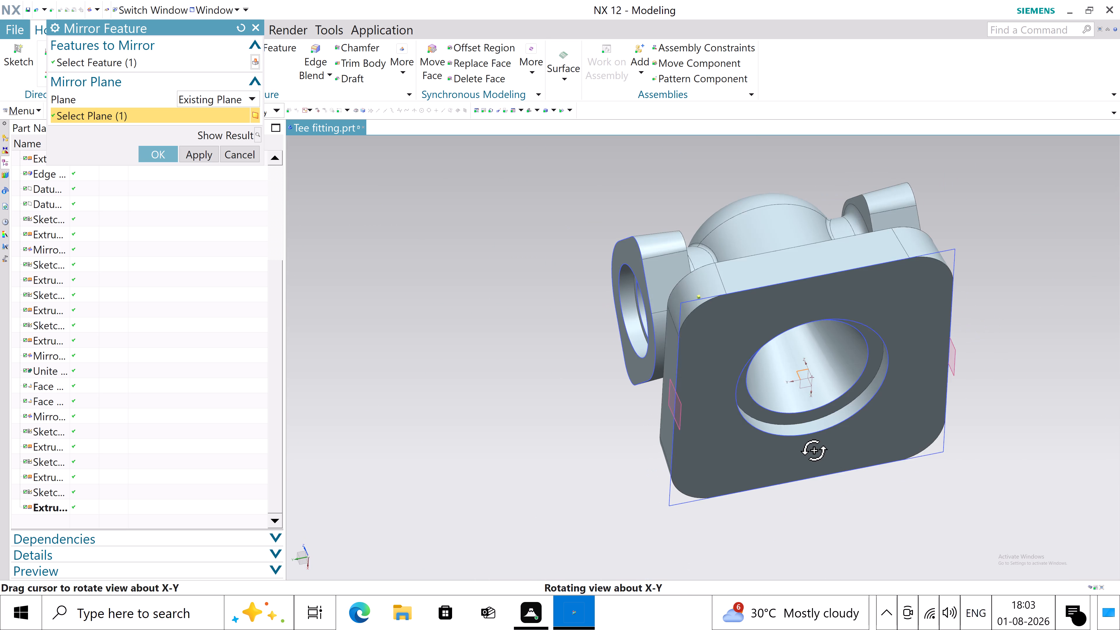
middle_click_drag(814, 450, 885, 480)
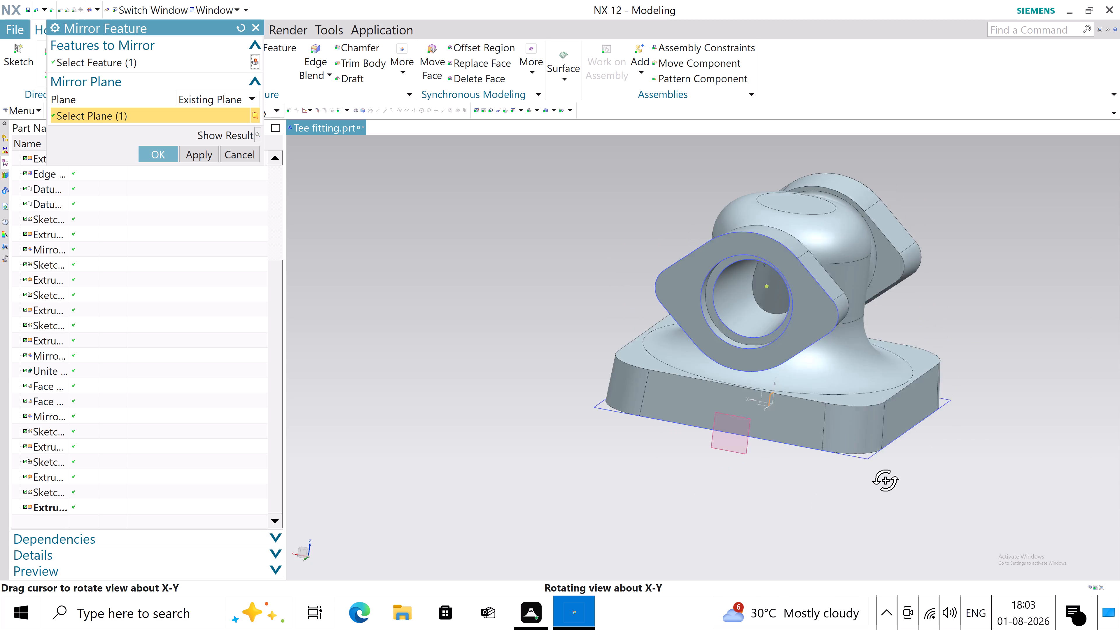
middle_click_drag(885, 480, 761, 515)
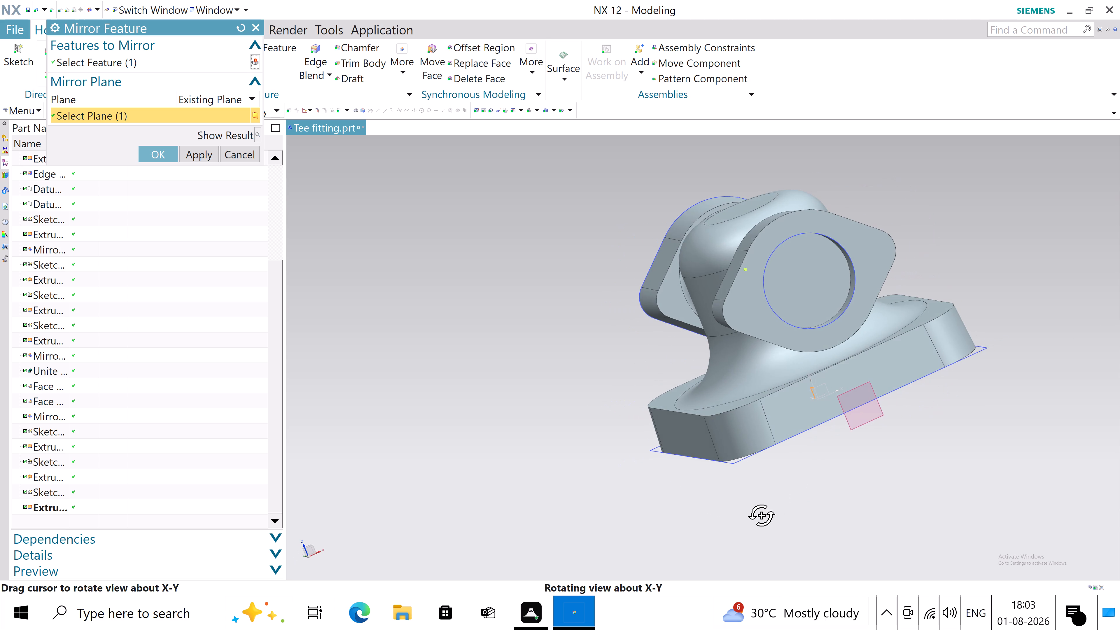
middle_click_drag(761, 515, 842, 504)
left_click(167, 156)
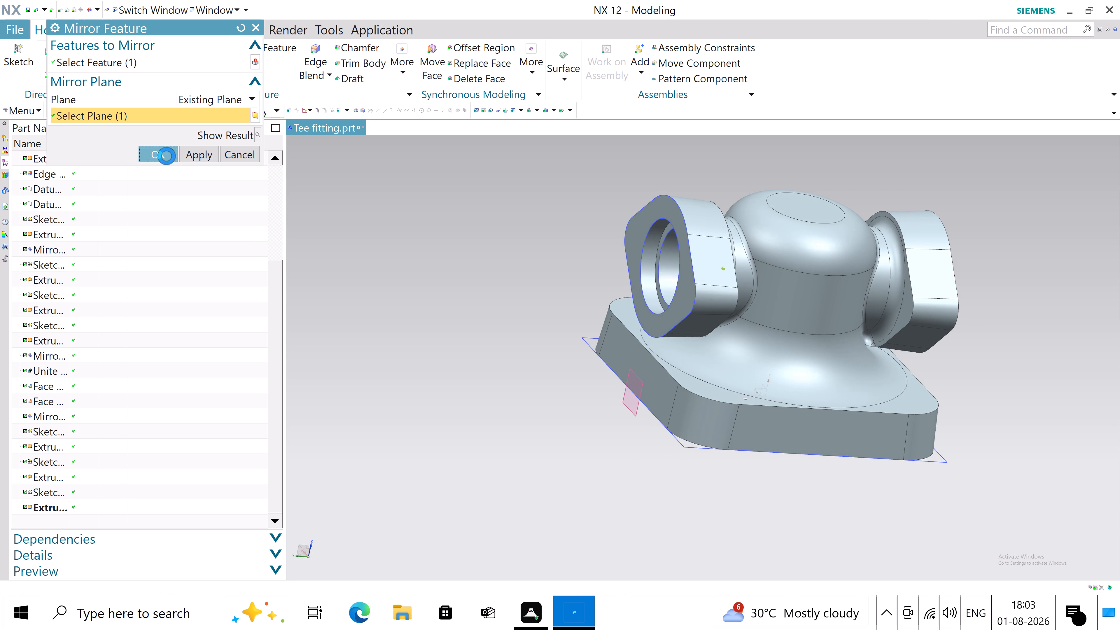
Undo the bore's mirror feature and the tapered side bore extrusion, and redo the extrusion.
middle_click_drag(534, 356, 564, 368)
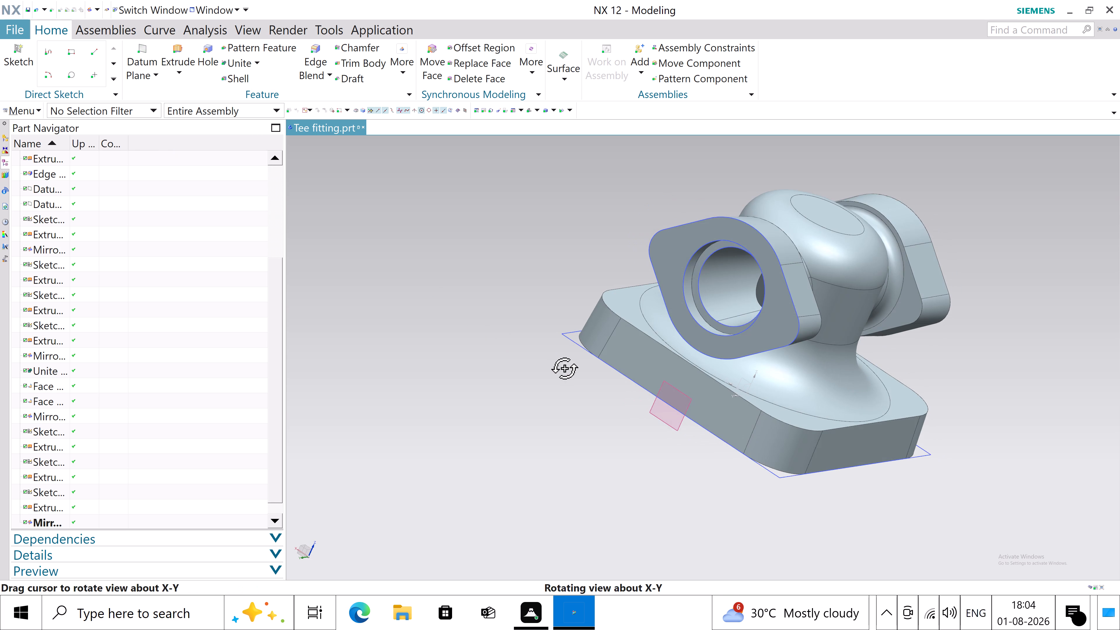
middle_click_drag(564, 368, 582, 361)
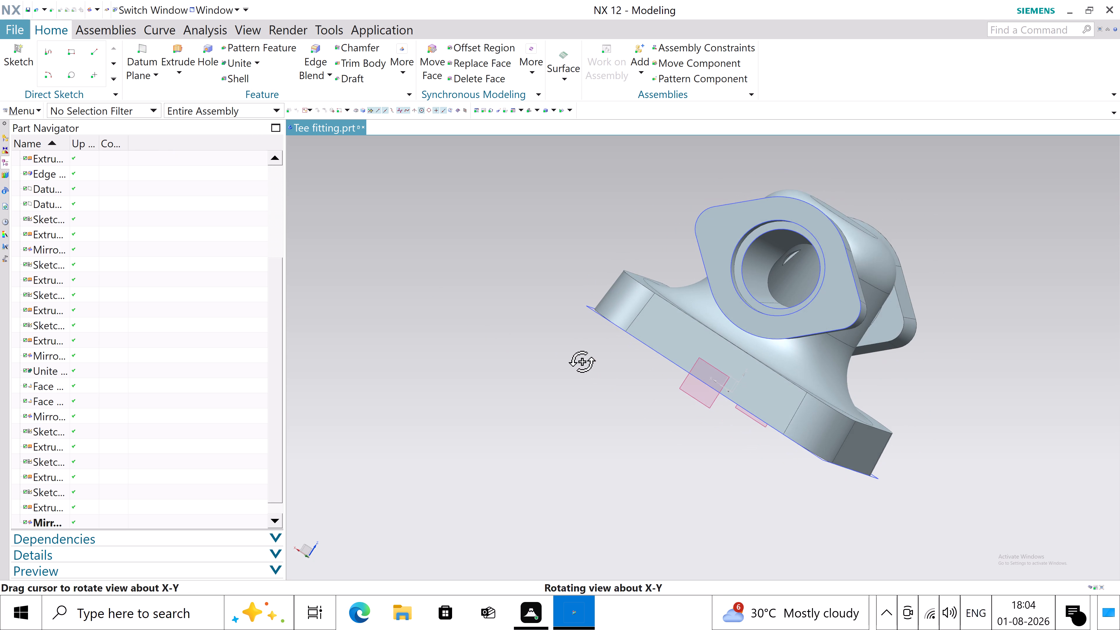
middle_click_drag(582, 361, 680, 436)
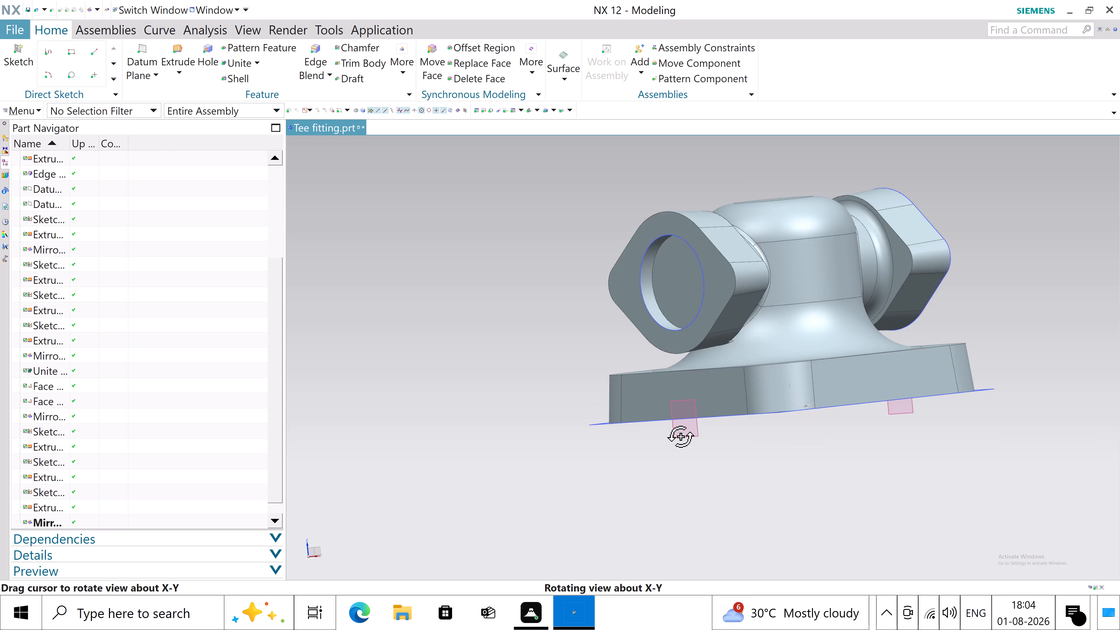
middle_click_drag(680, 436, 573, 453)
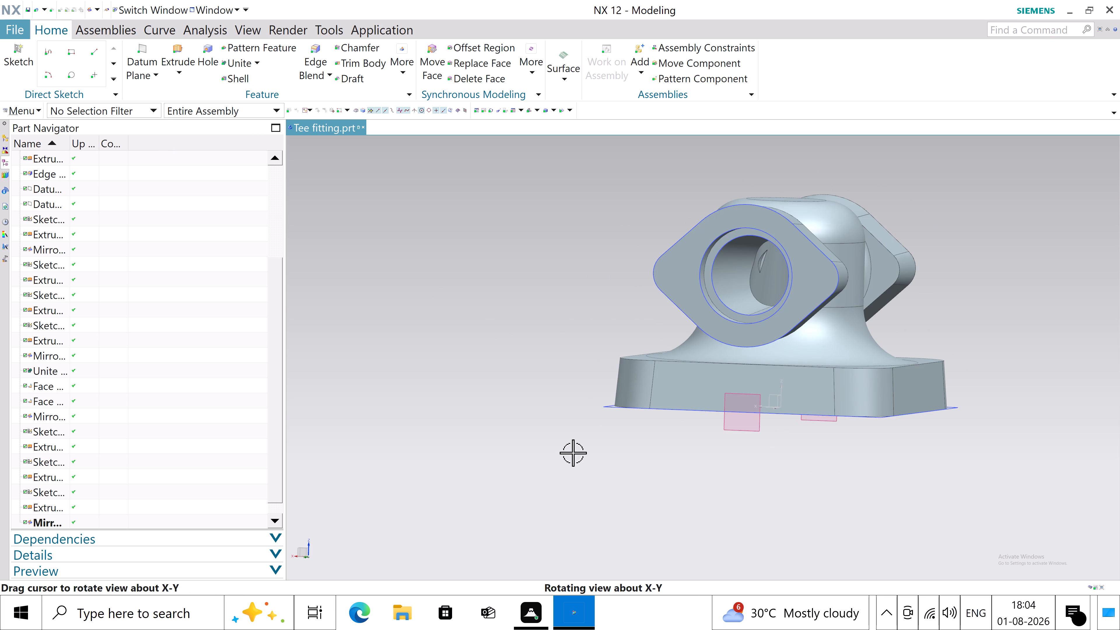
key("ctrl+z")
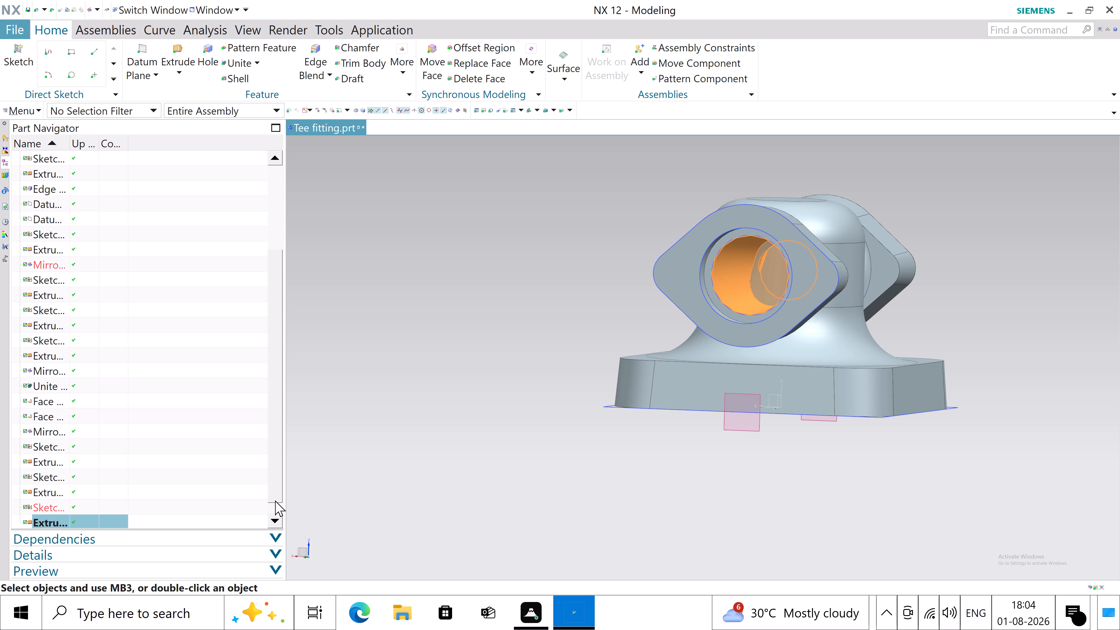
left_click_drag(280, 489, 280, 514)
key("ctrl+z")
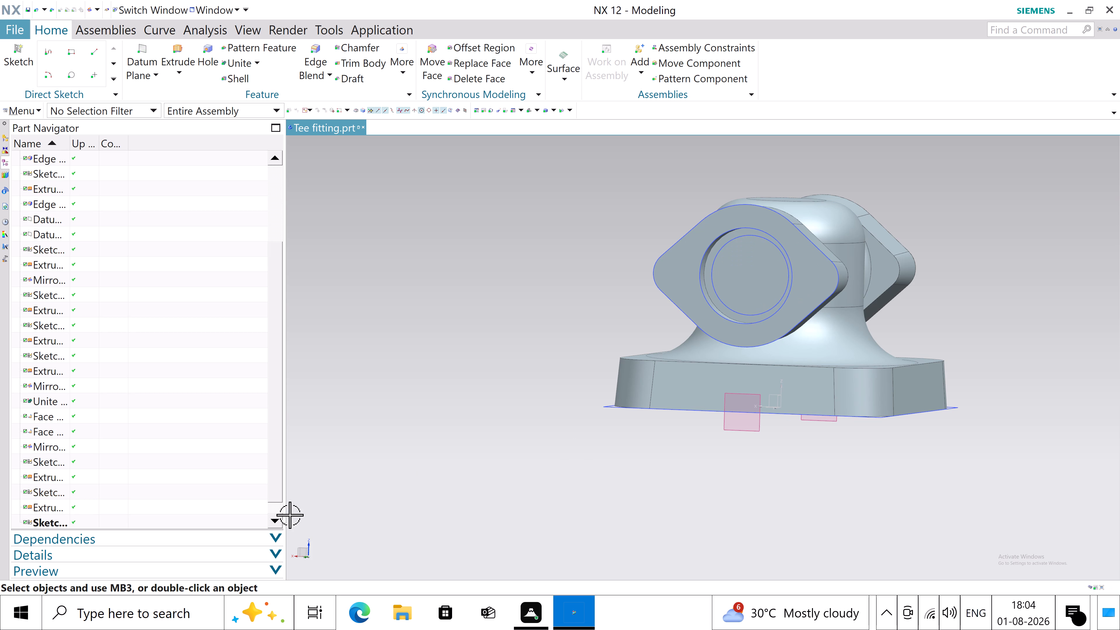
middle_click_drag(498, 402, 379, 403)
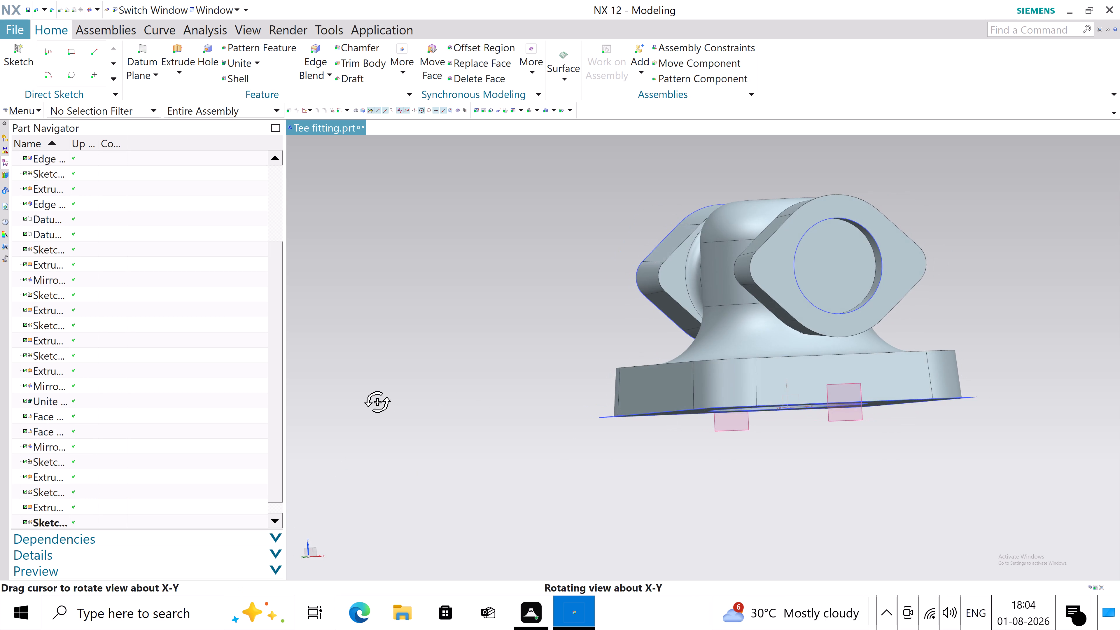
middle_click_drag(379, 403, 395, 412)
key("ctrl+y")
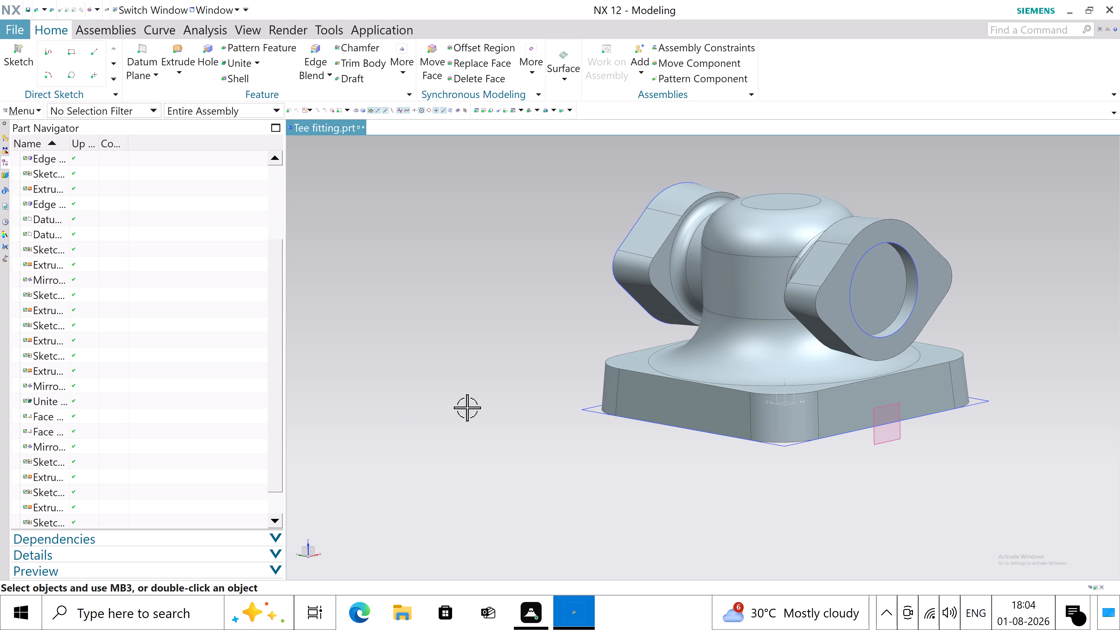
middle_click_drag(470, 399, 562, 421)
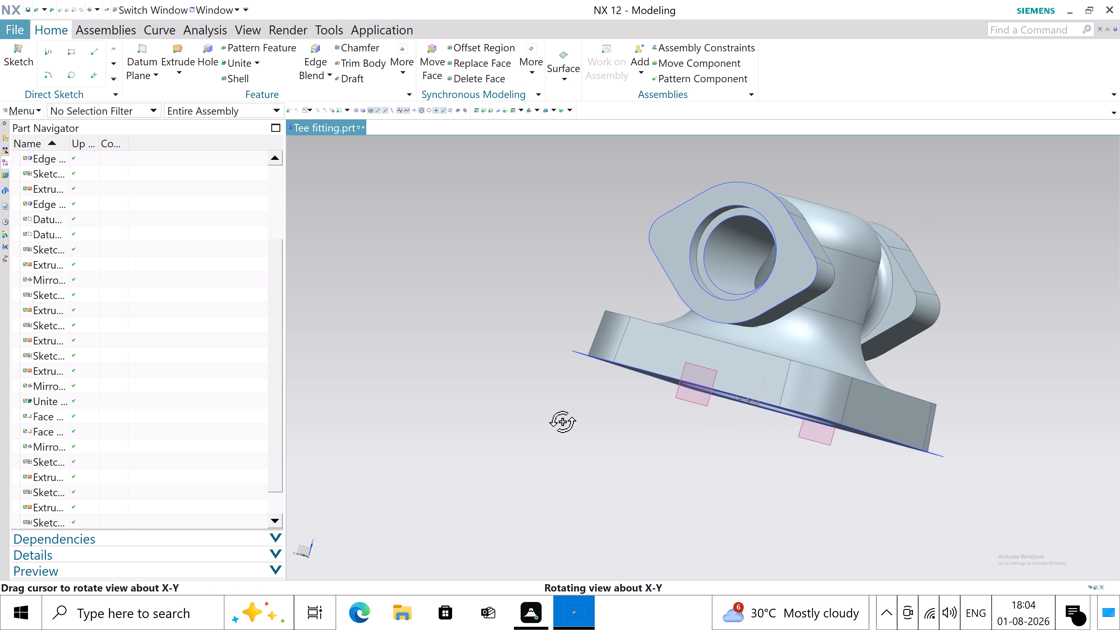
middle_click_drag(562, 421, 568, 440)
Mirror the tapered 50 mm side bore extrusion about the XZ plane of the datum coordinate system using Mirror Feature.
scroll(89, 497, "down", 2)
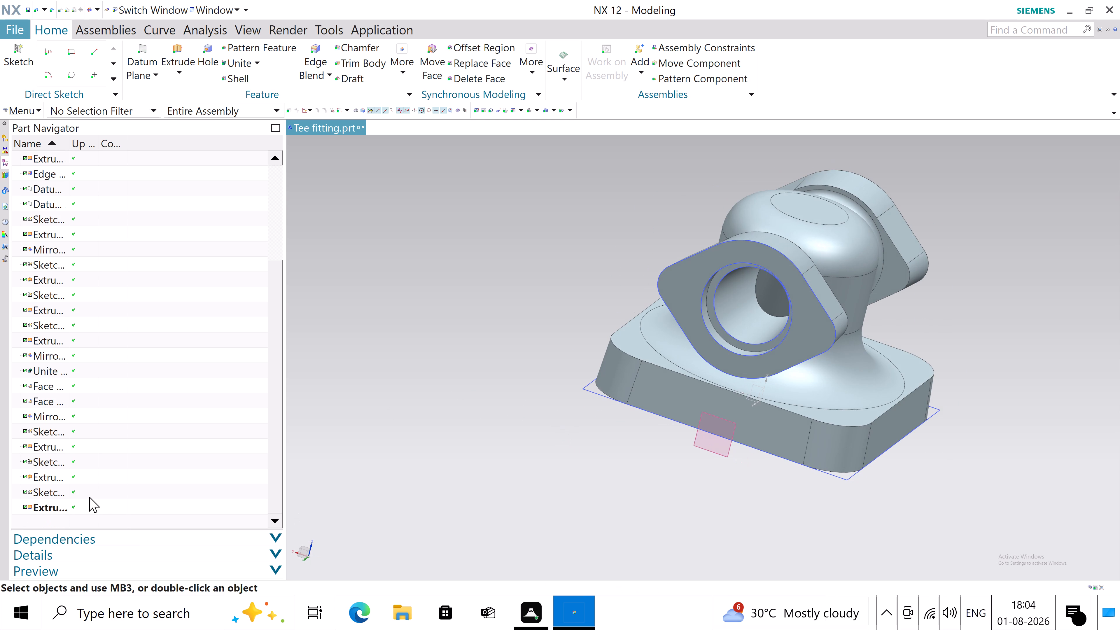
scroll(89, 497, "down", 1)
left_click(58, 508)
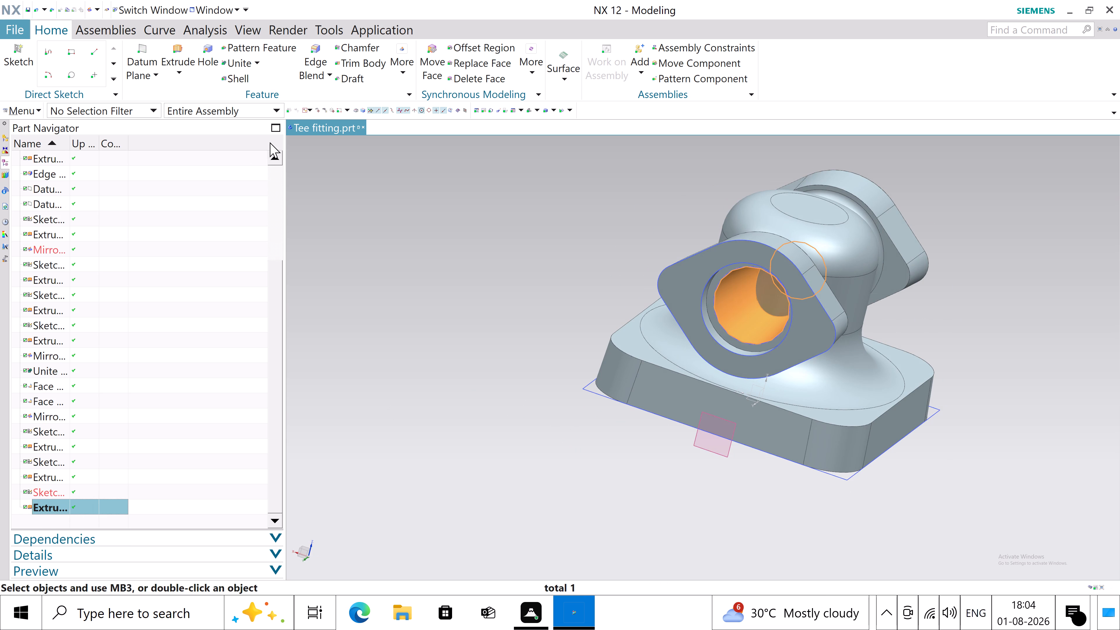
left_click(403, 82)
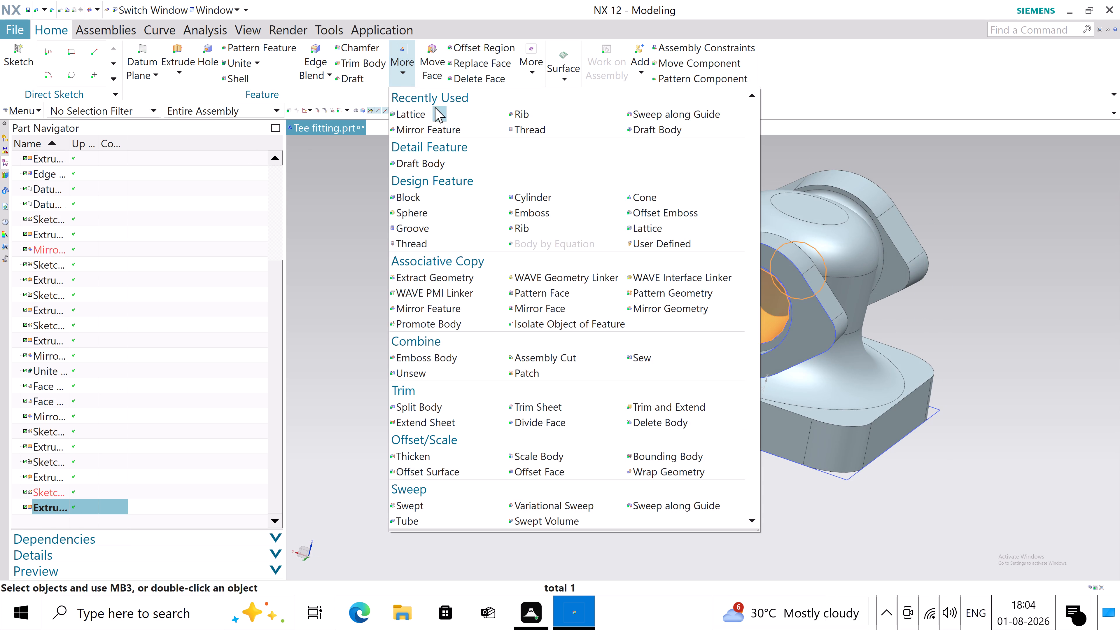
left_click(431, 128)
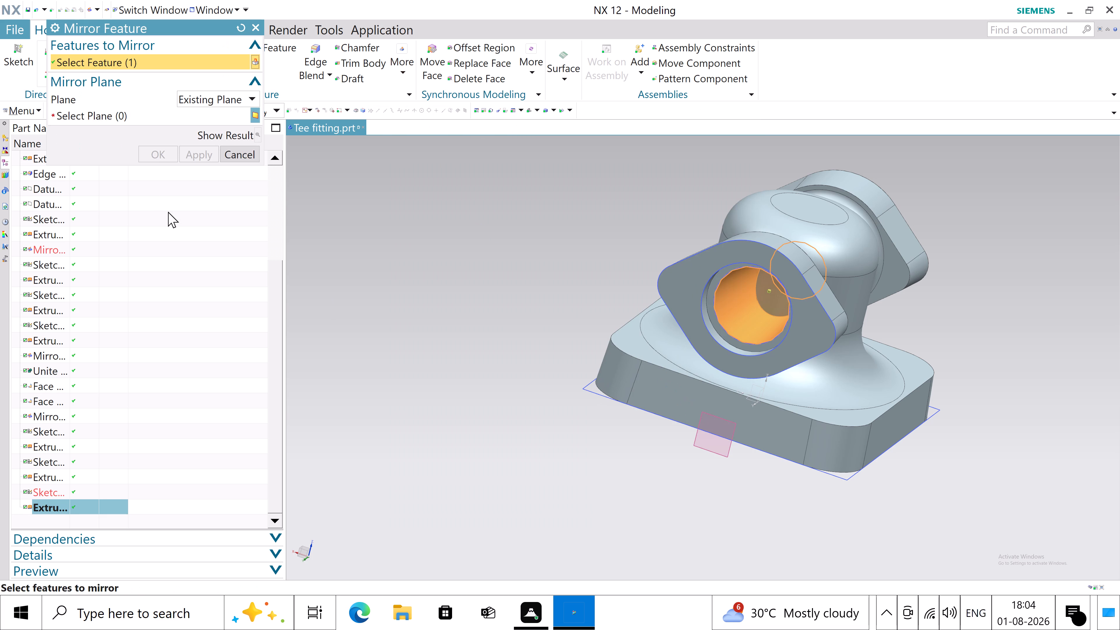
left_click(116, 119)
middle_click_drag(566, 470, 566, 465)
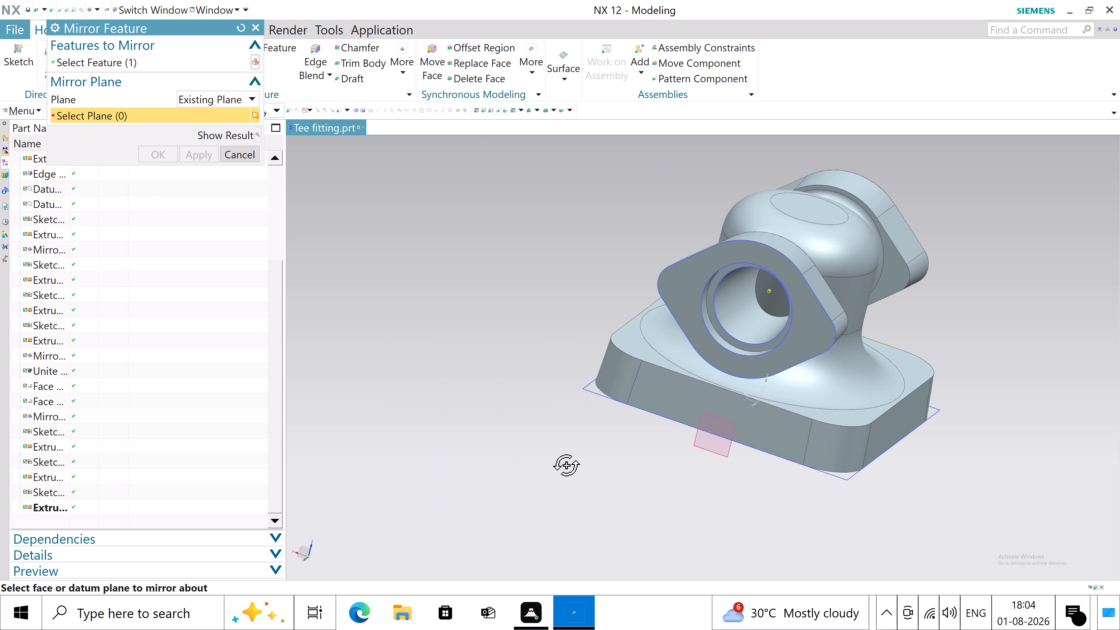
middle_click_drag(566, 465, 575, 433)
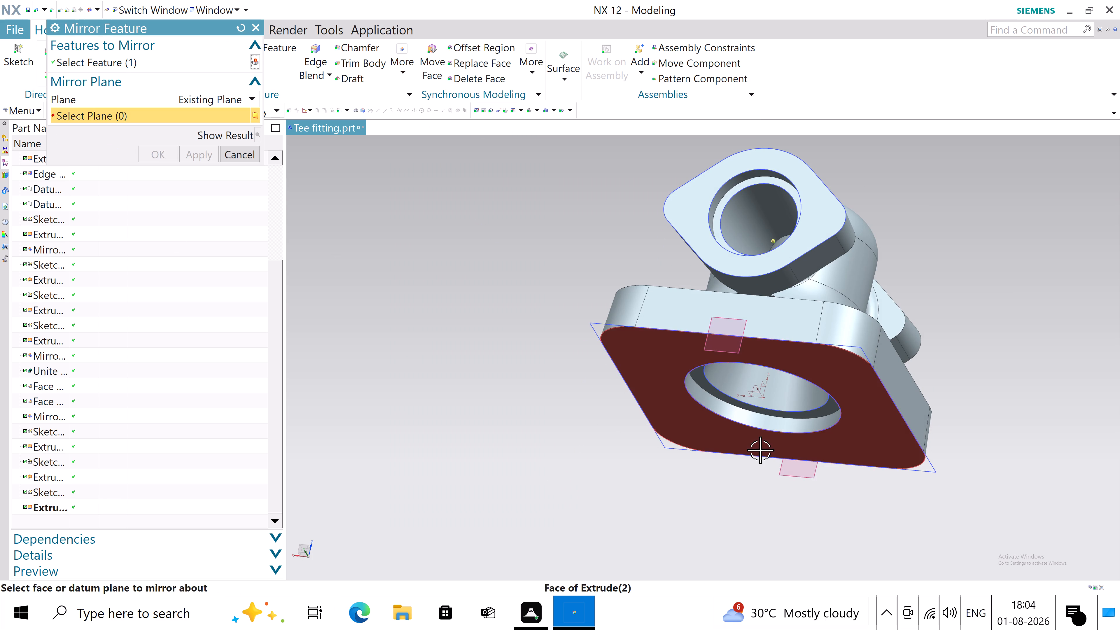
scroll(760, 450, "up", 4)
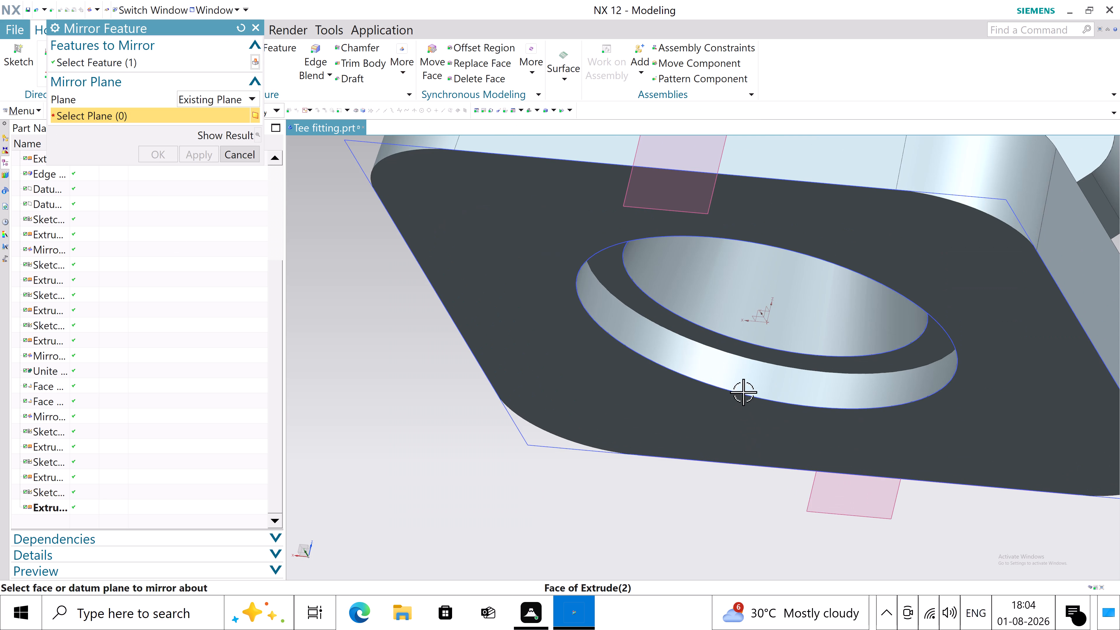
middle_click_drag(575, 497, 602, 517)
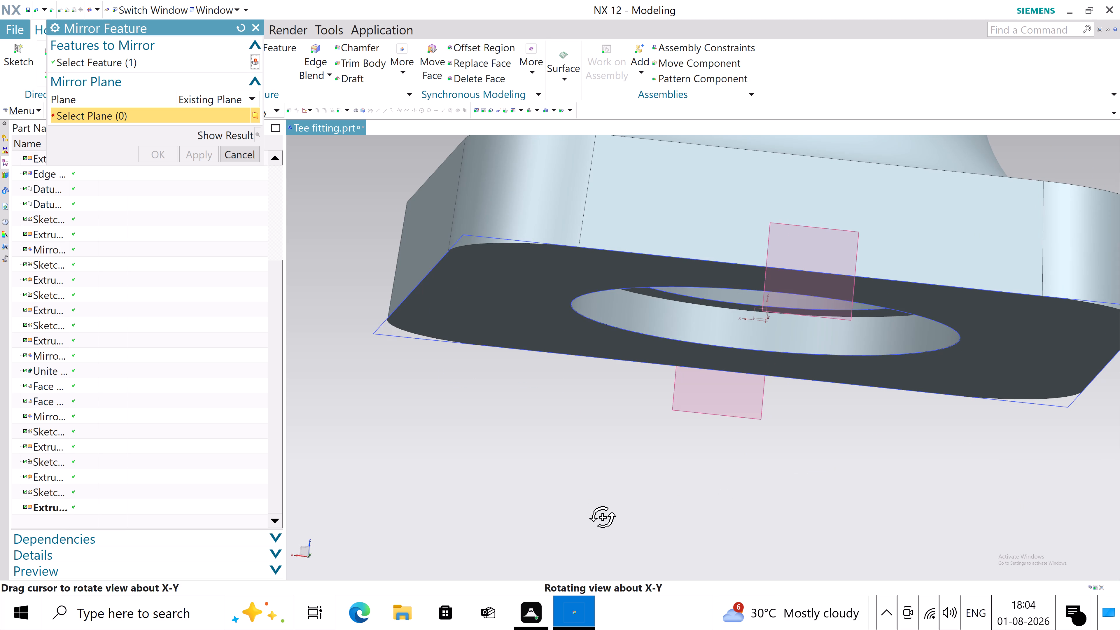
middle_click_drag(602, 517, 615, 517)
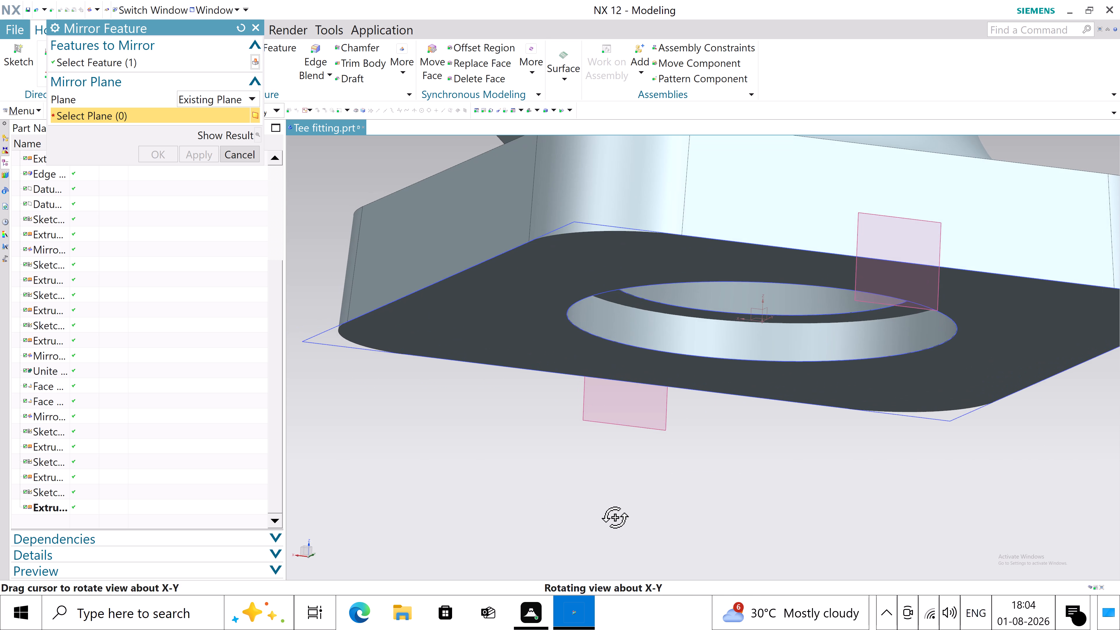
middle_click_drag(615, 517, 615, 526)
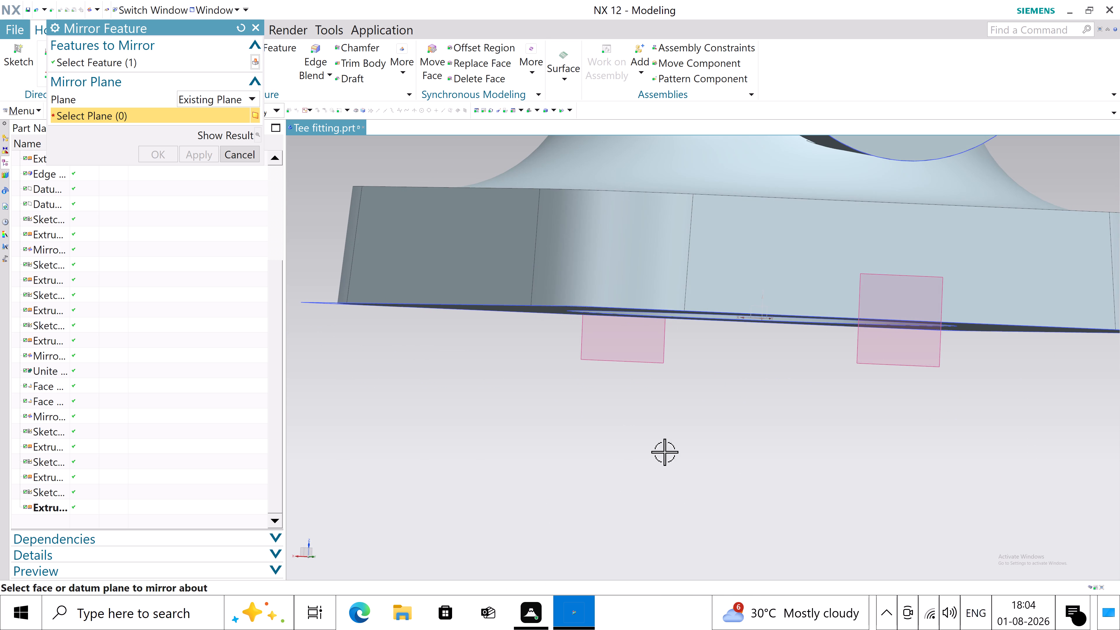
scroll(697, 439, "up", 3)
middle_click_drag(705, 421, 700, 413)
middle_click_drag(732, 384, 706, 414)
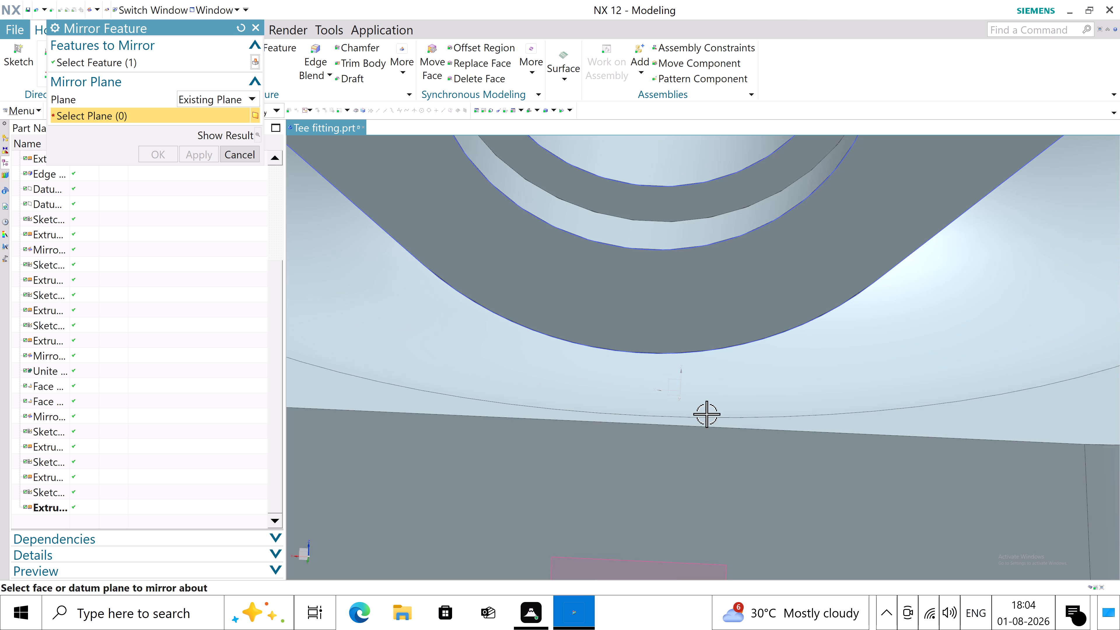
scroll(706, 414, "down", 2)
middle_click_drag(706, 414, 723, 391)
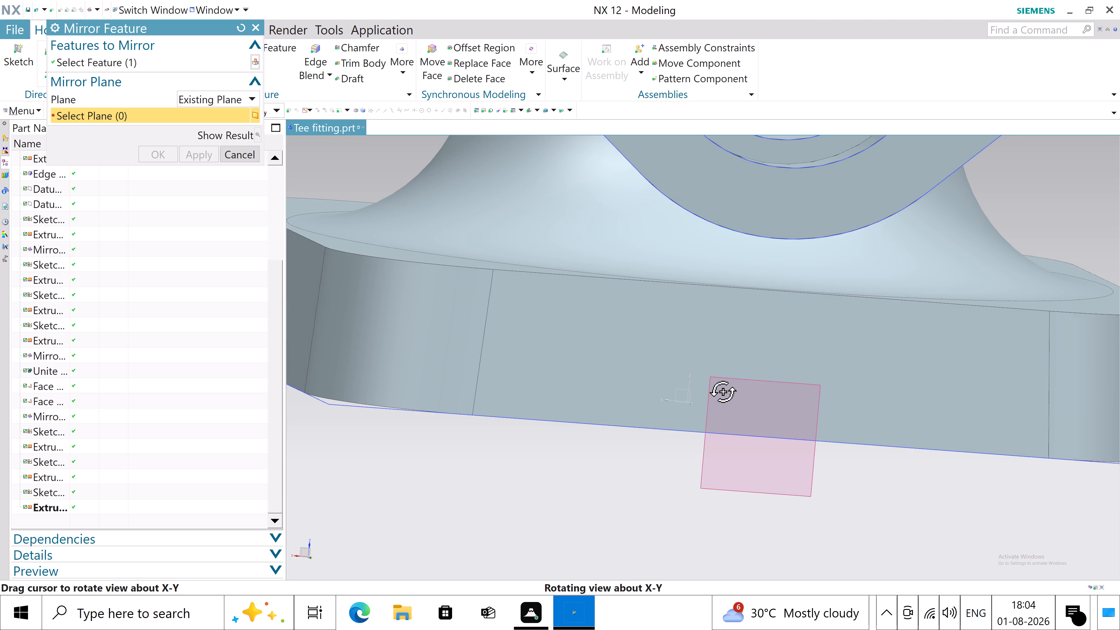
middle_click_drag(723, 391, 734, 379)
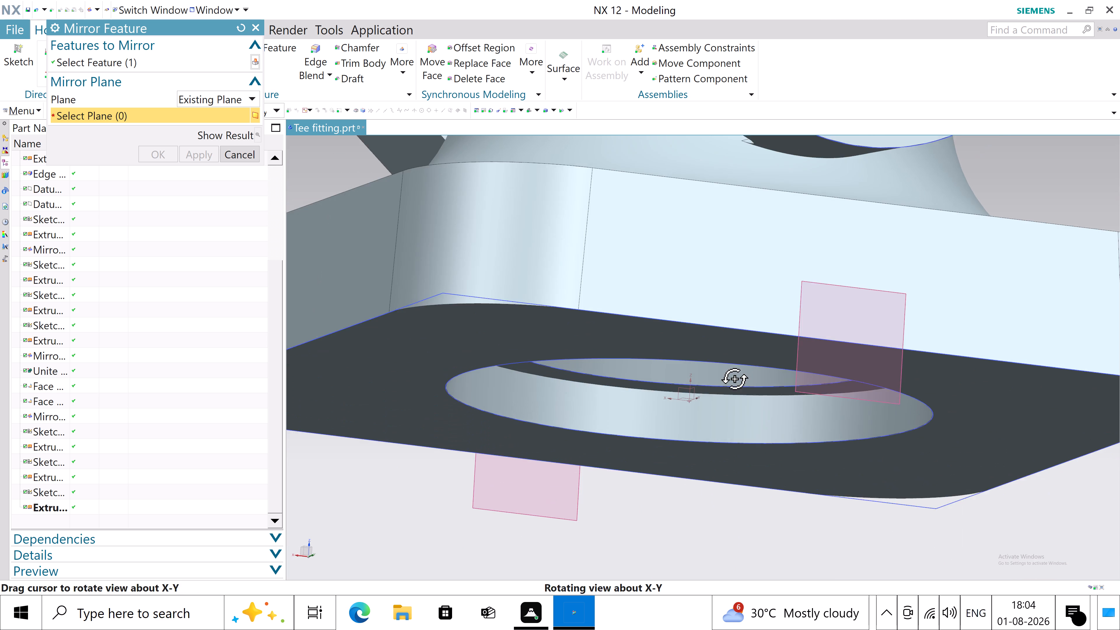
middle_click_drag(734, 379, 747, 381)
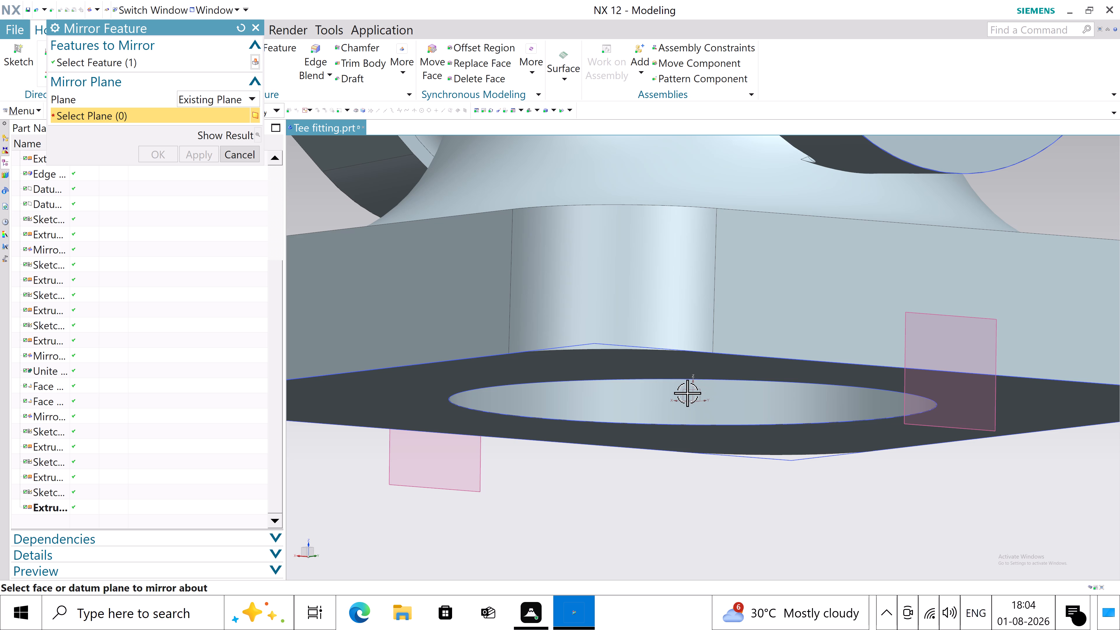
left_click(685, 392)
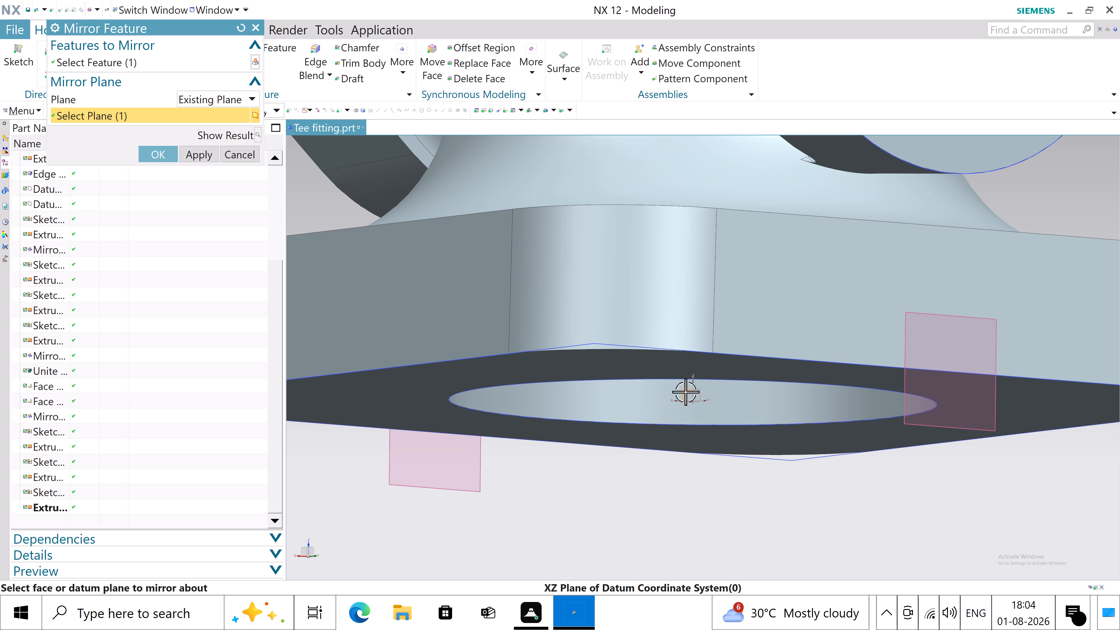
left_click(157, 157)
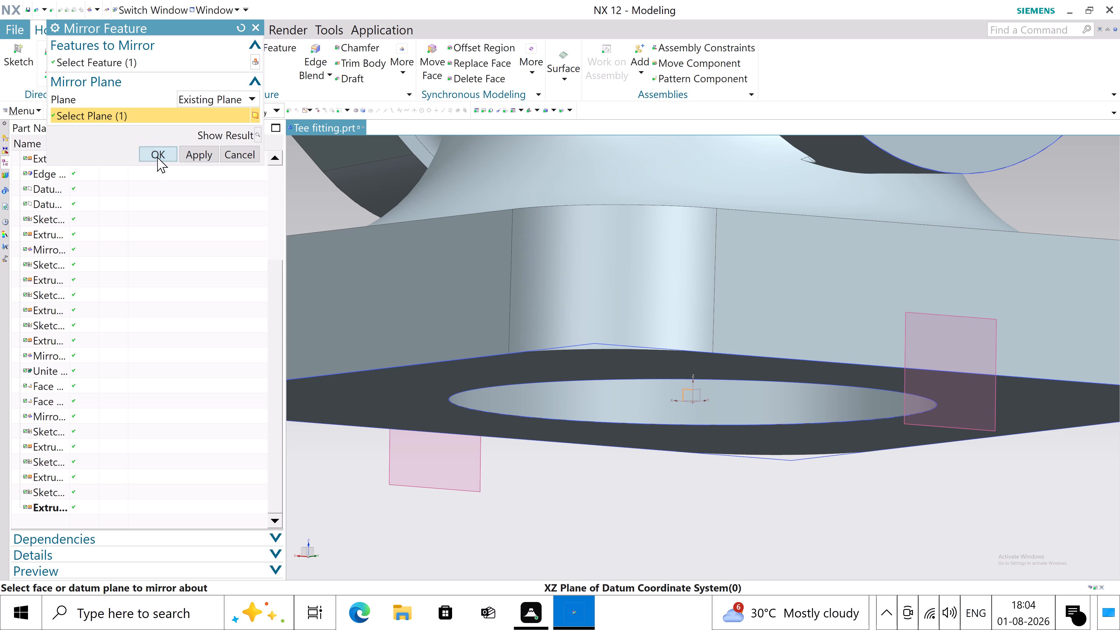
Save the tee fitting part file.
scroll(681, 430, "down", 6)
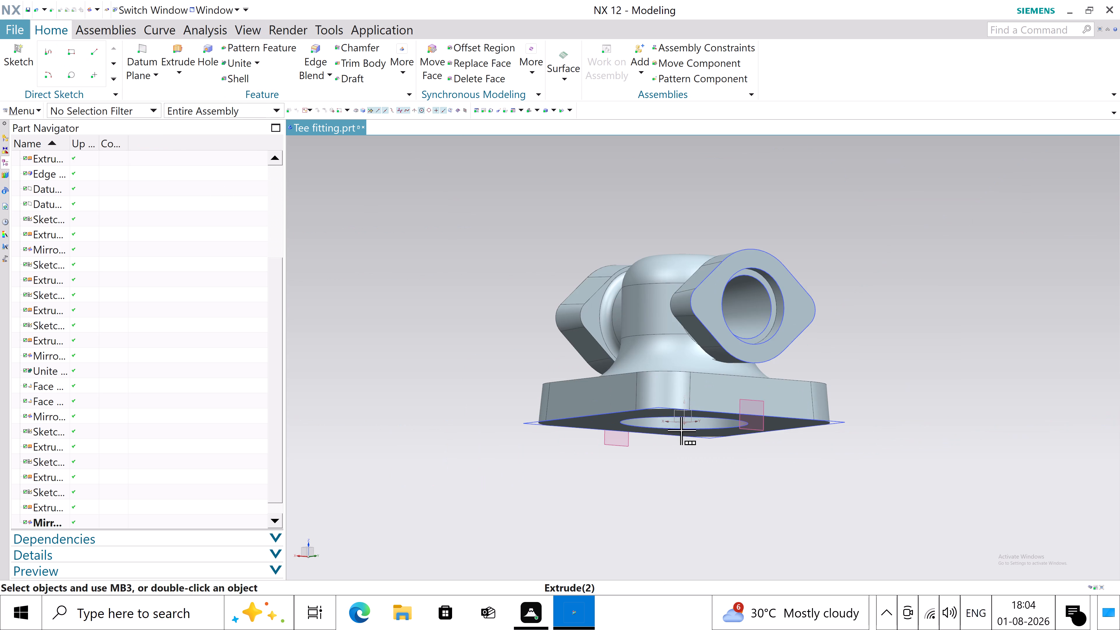
middle_click_drag(695, 436, 647, 468)
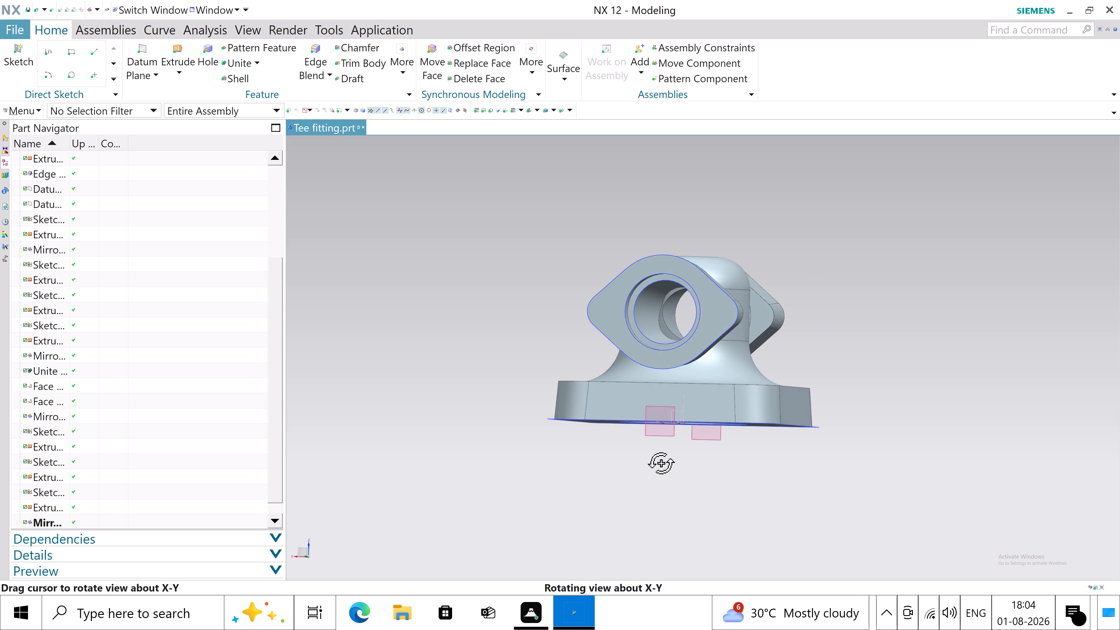
middle_click_drag(647, 468, 604, 475)
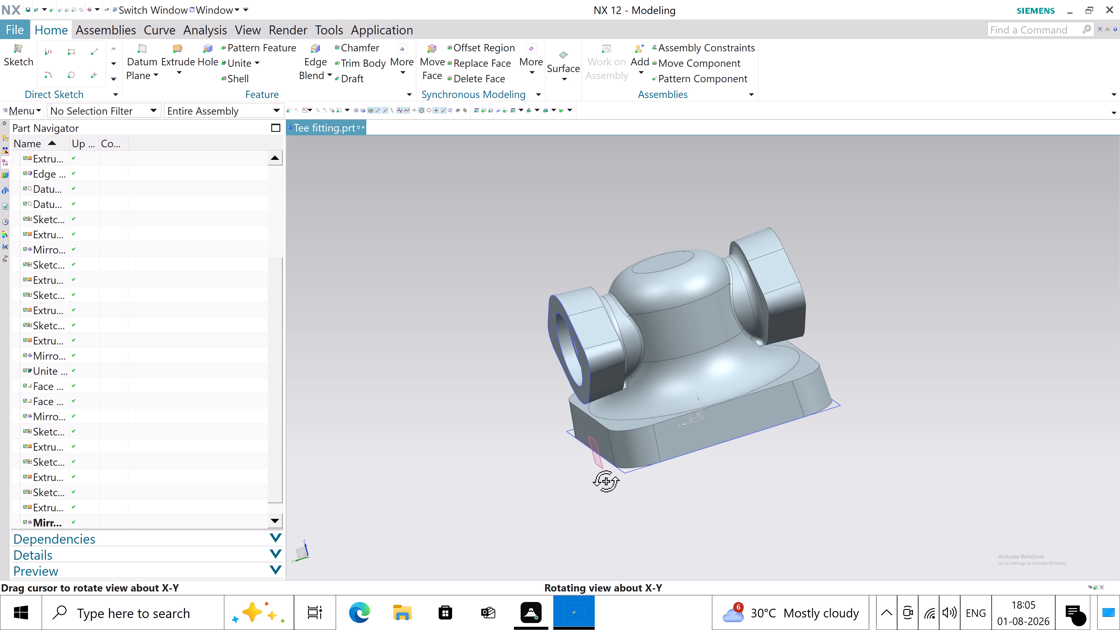
middle_click_drag(604, 475, 598, 494)
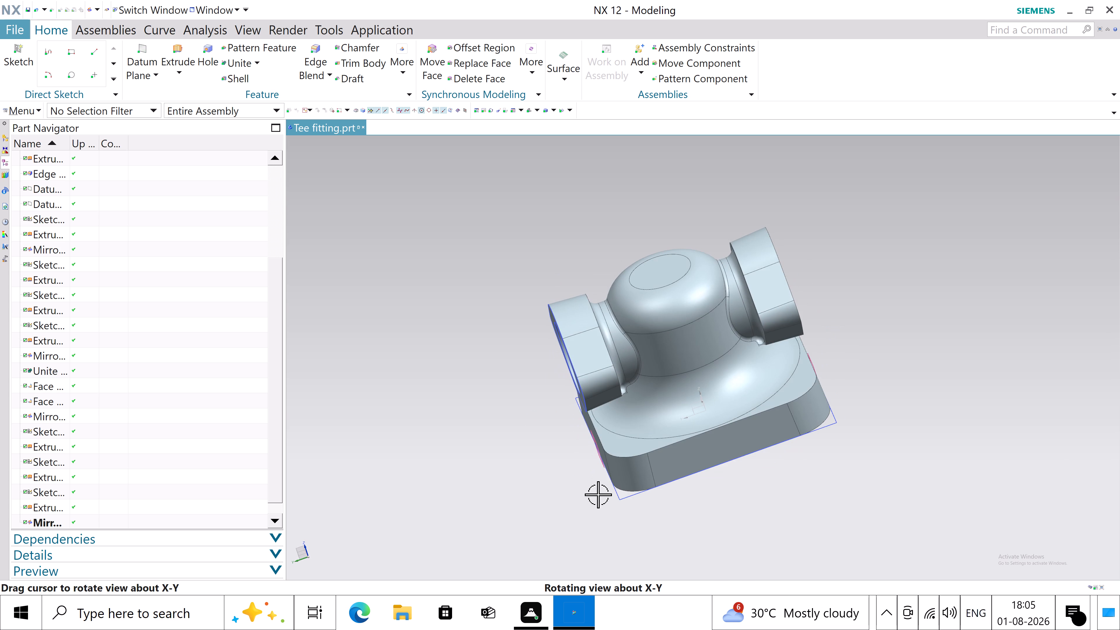
key("ctrl+s")
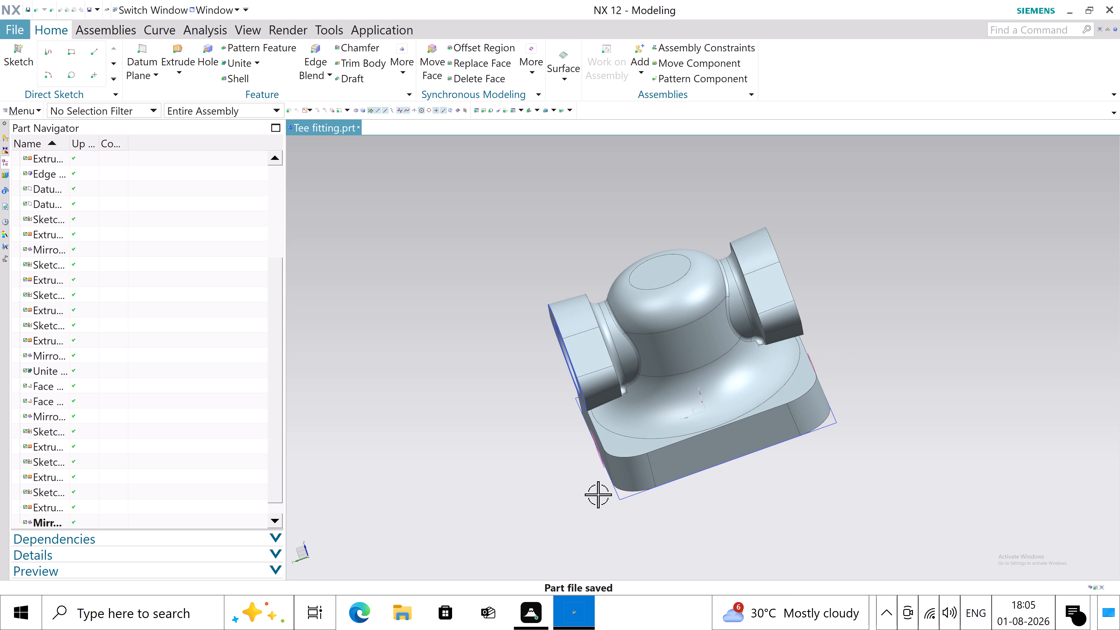
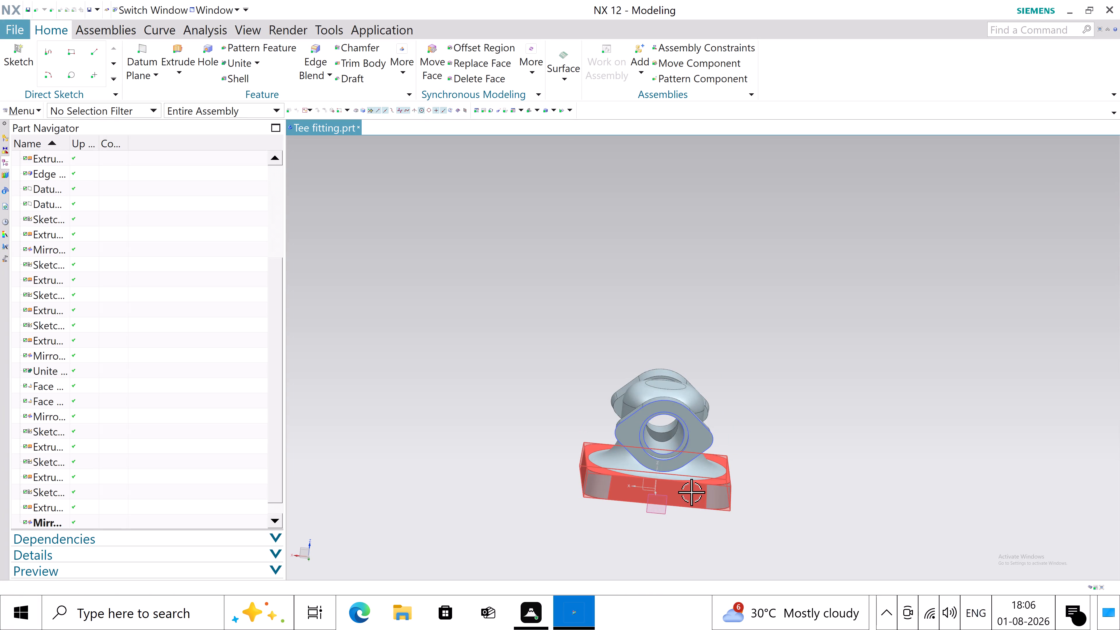
Examine the tee fitting from several sides, including its flanged side ports, the base underside and the central bore.
scroll(693, 499, "down", 4)
scroll(693, 500, "up", 10)
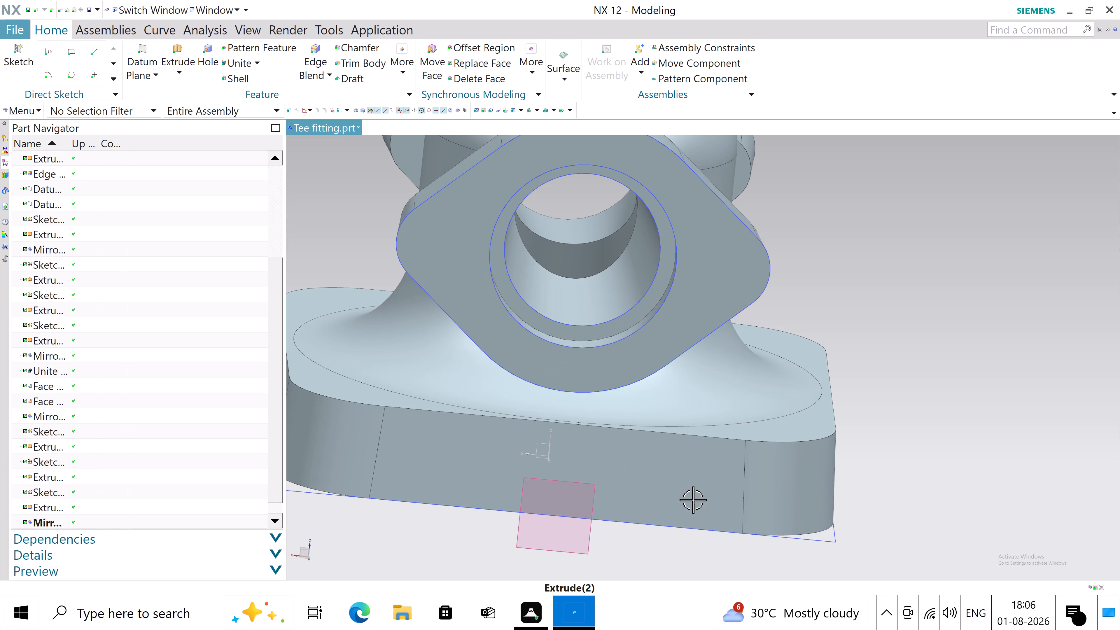
middle_click_drag(677, 354, 612, 376)
scroll(611, 376, "down", 4)
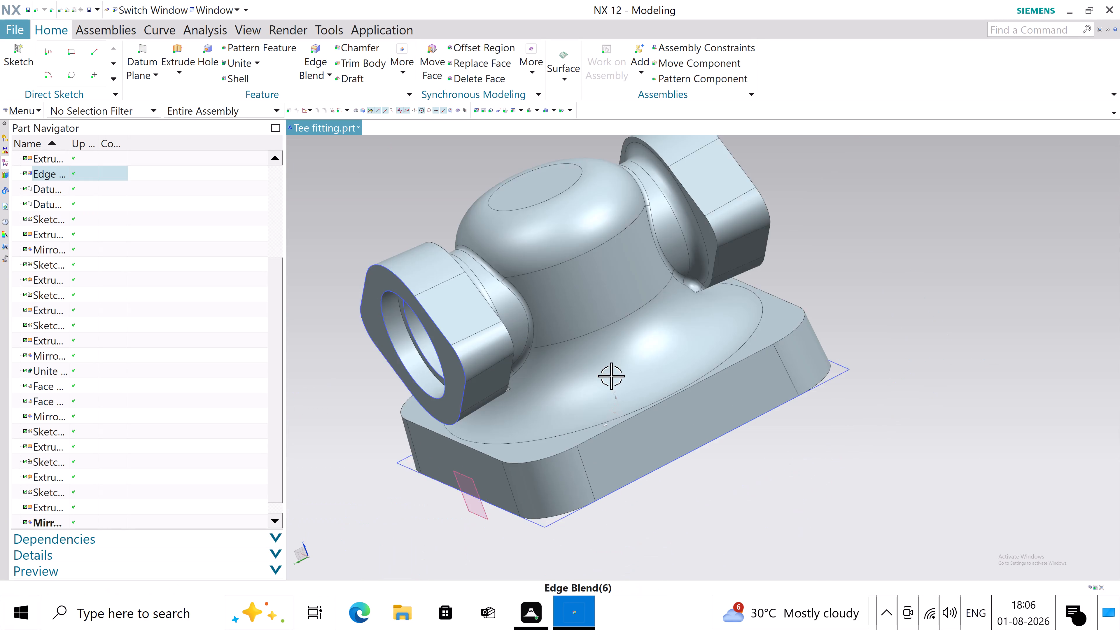
middle_click_drag(680, 500, 648, 401)
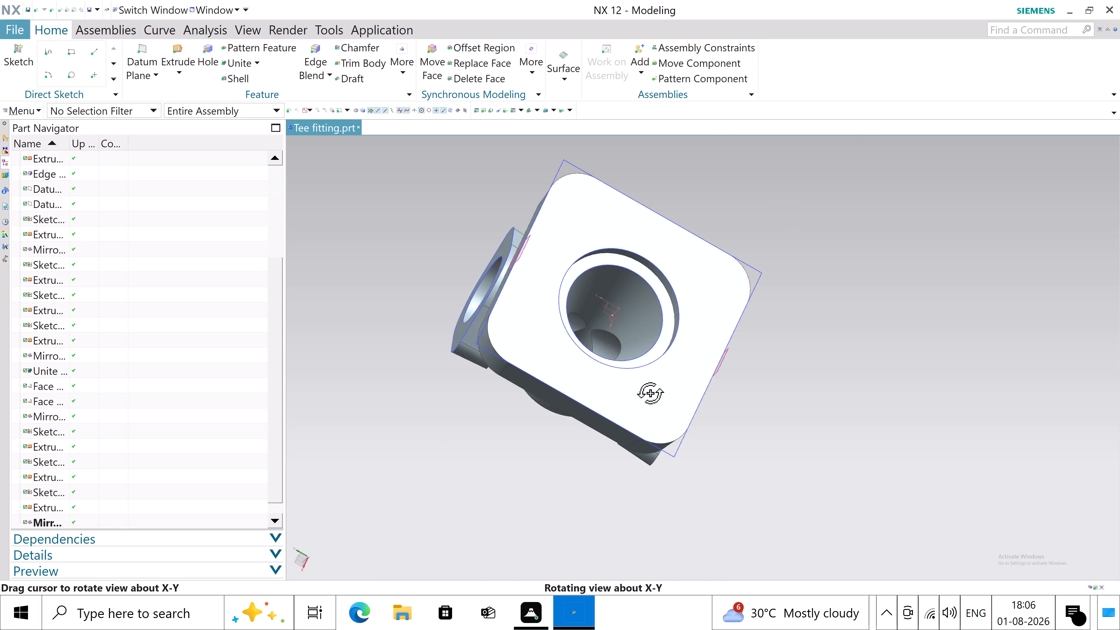
middle_click_drag(648, 401, 637, 420)
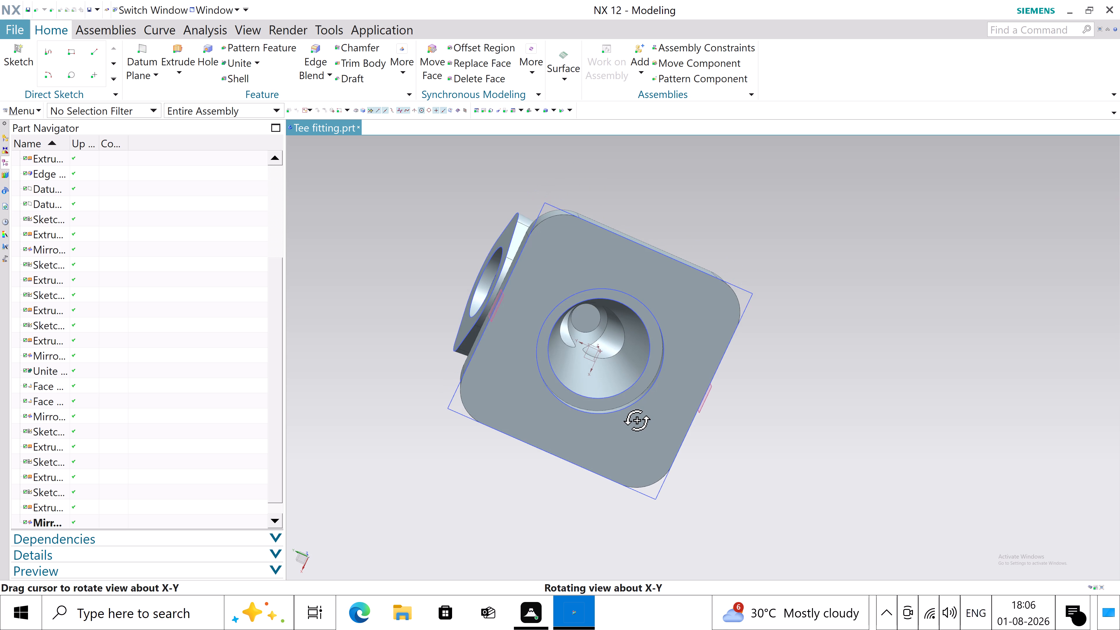
middle_click_drag(637, 420, 638, 501)
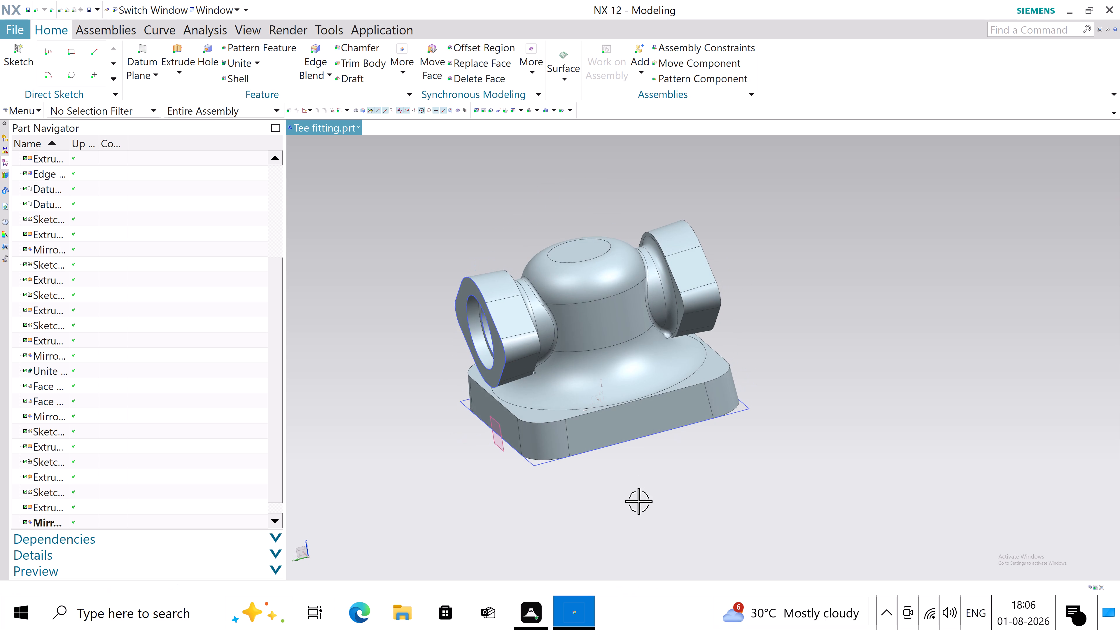
middle_click_drag(671, 443, 717, 444)
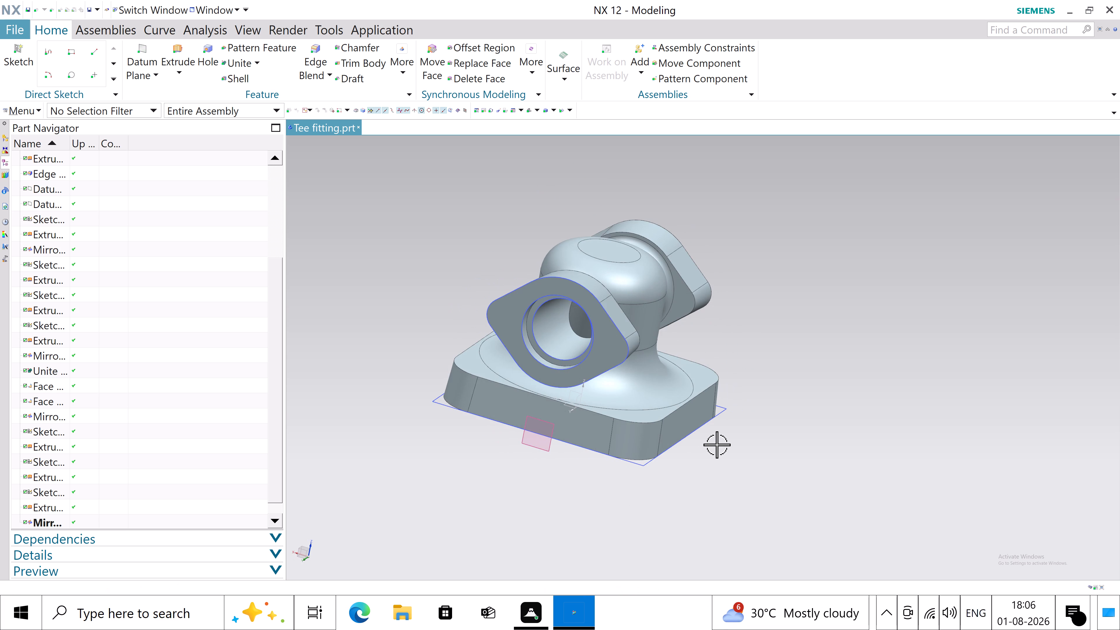
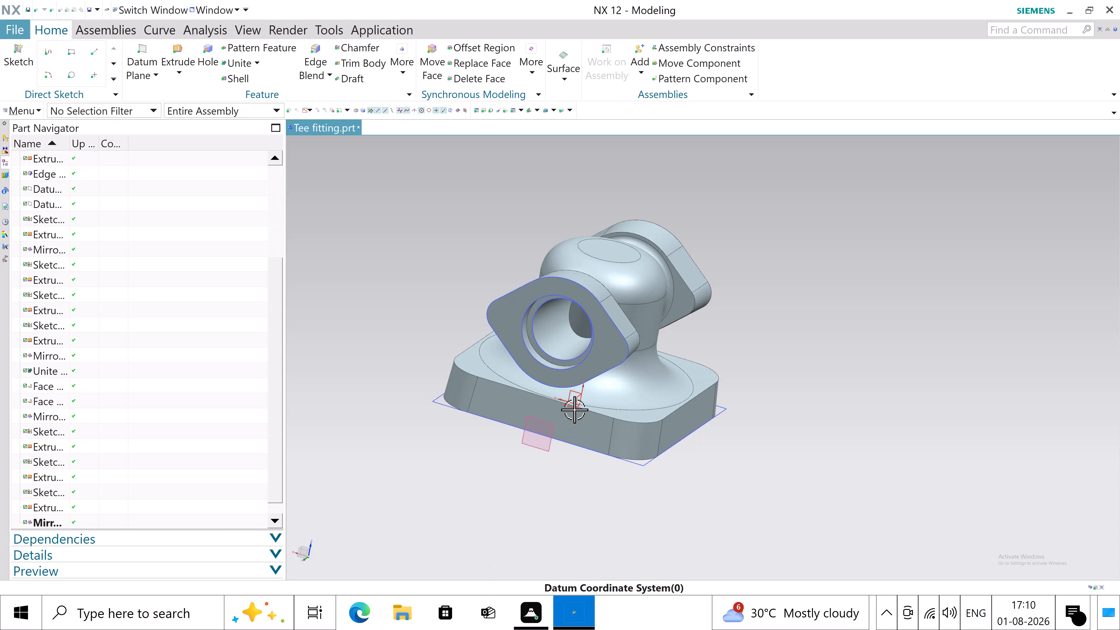
Examine the tee fitting's flanged side ports and the bore opening on the underside of the square base.
middle_click_drag(574, 409, 524, 402)
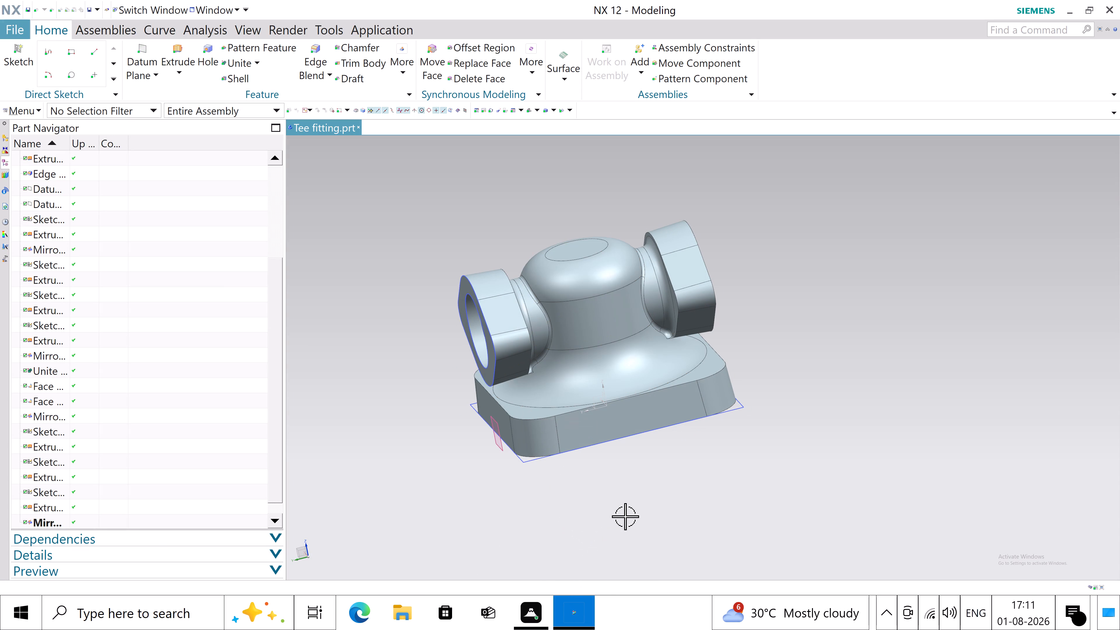
middle_click_drag(635, 502, 623, 453)
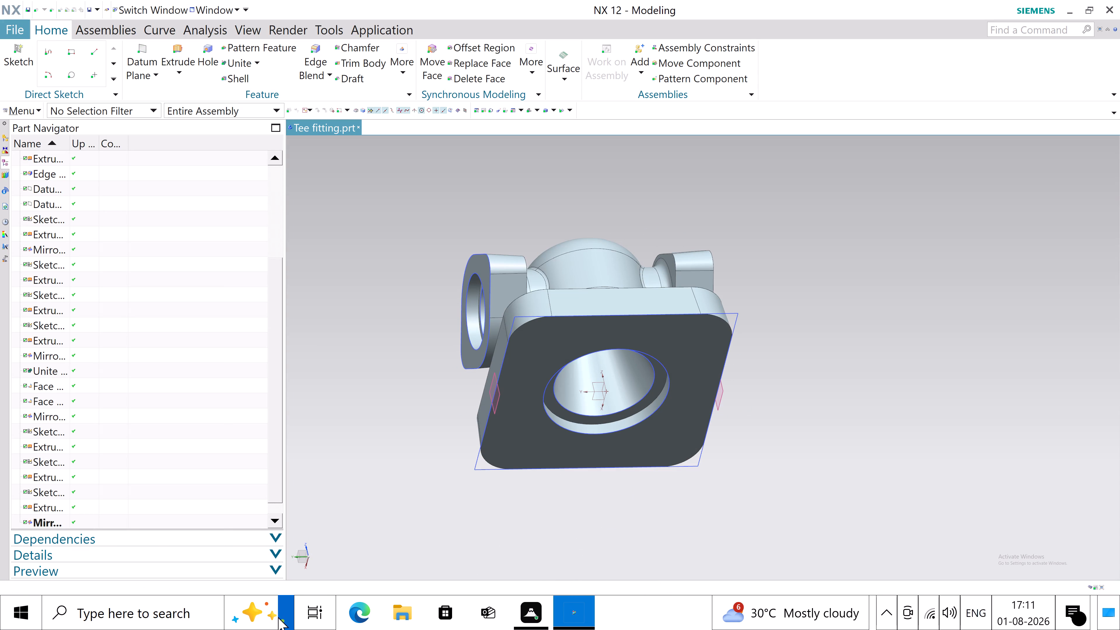
Open the Windows search.
left_click(175, 602)
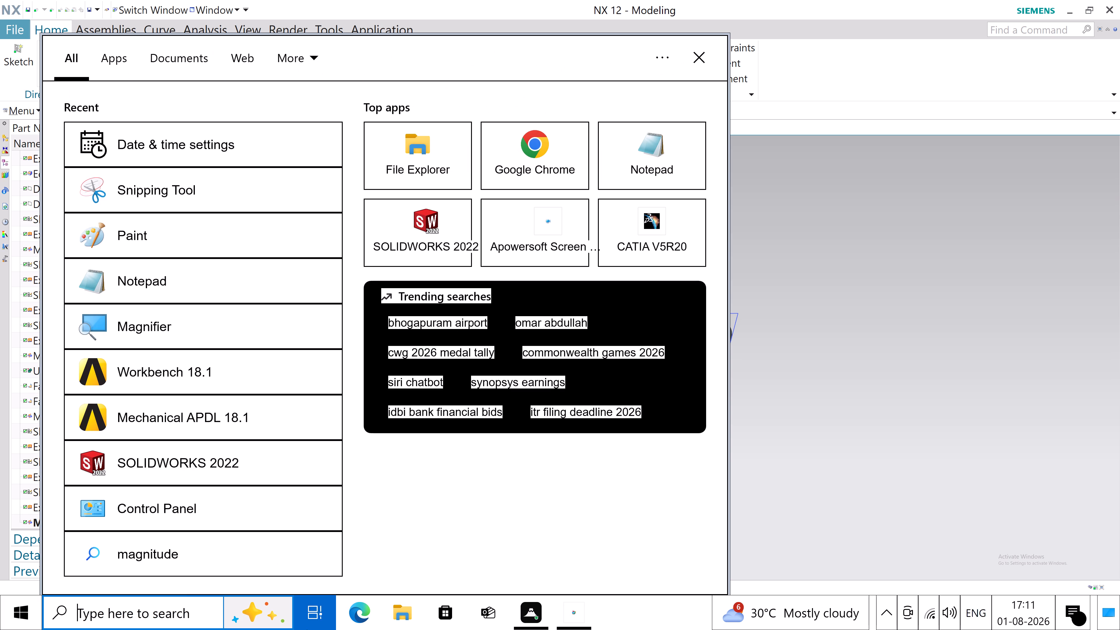
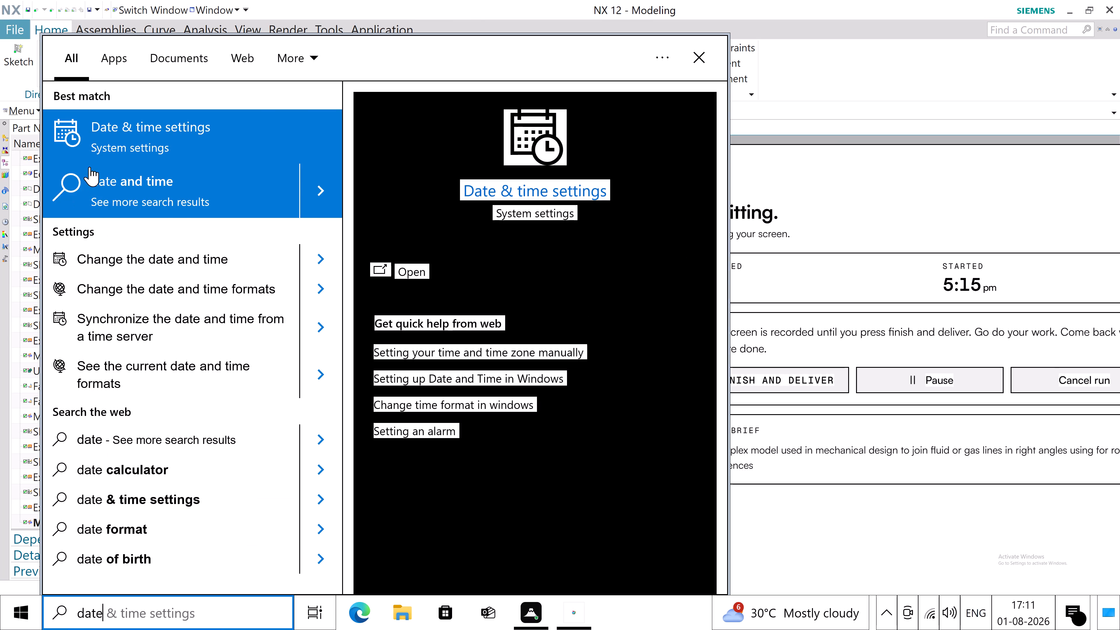
Open the Windows Date & time settings and synchronize the system clock with the time server.
left_click(106, 147)
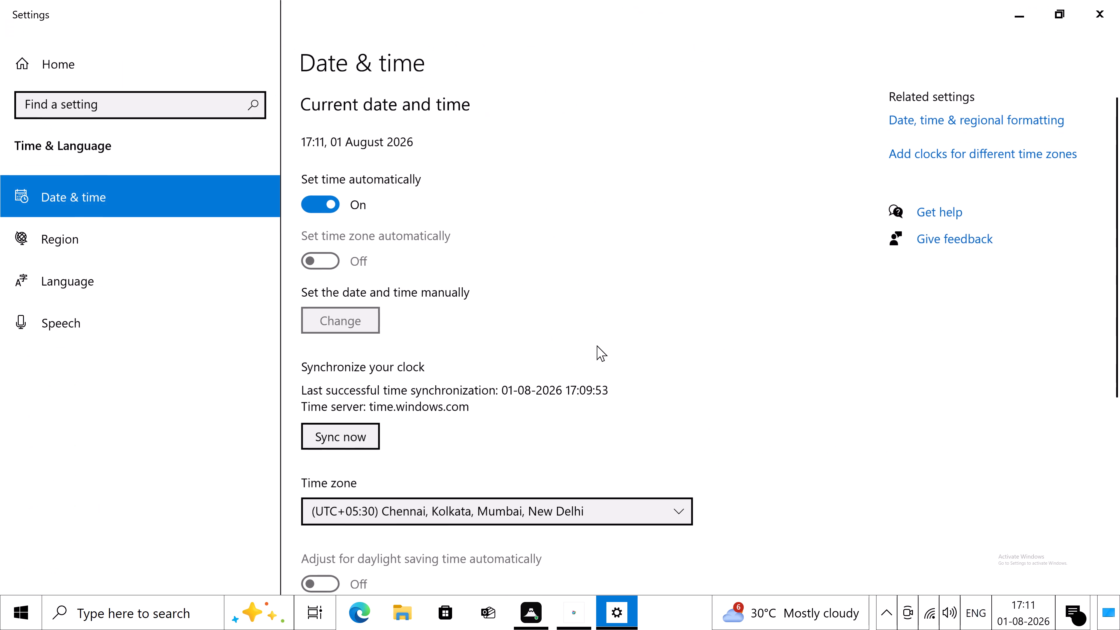
left_click(359, 443)
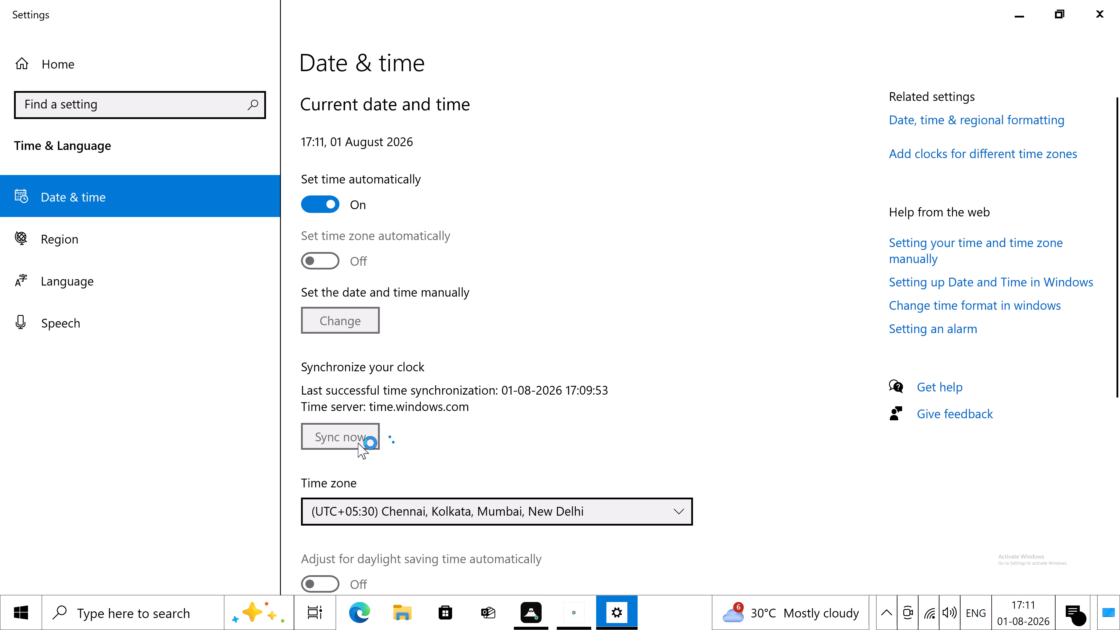
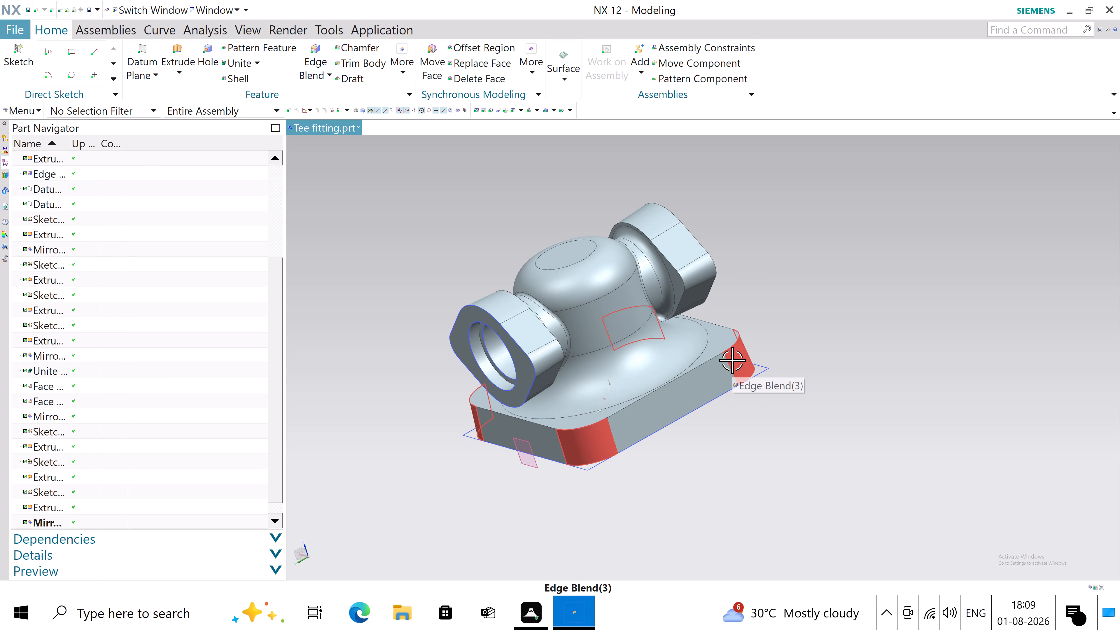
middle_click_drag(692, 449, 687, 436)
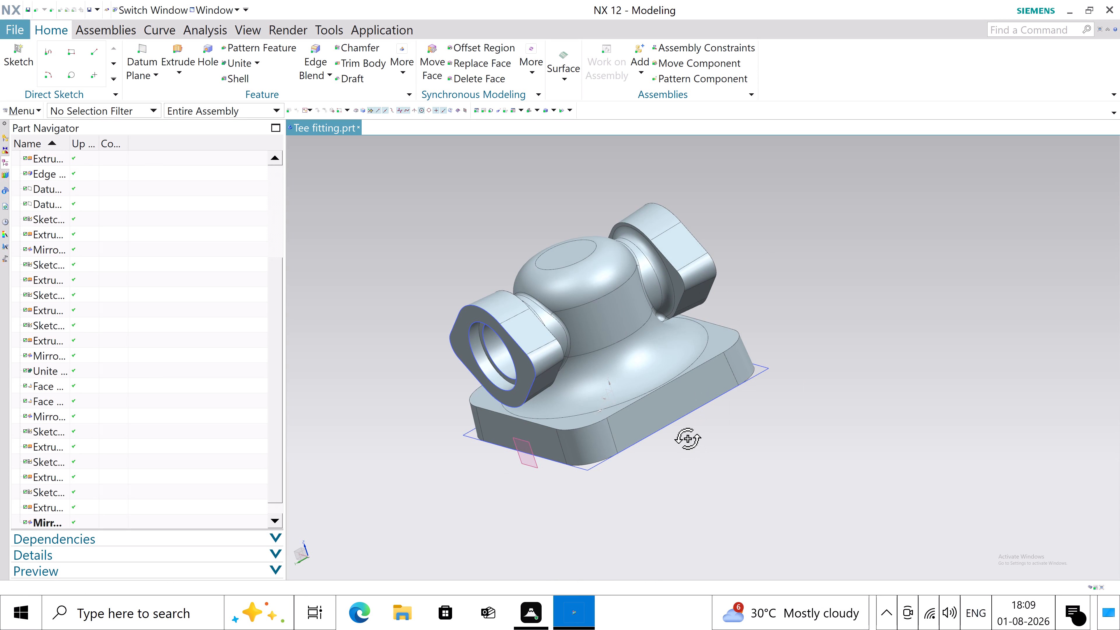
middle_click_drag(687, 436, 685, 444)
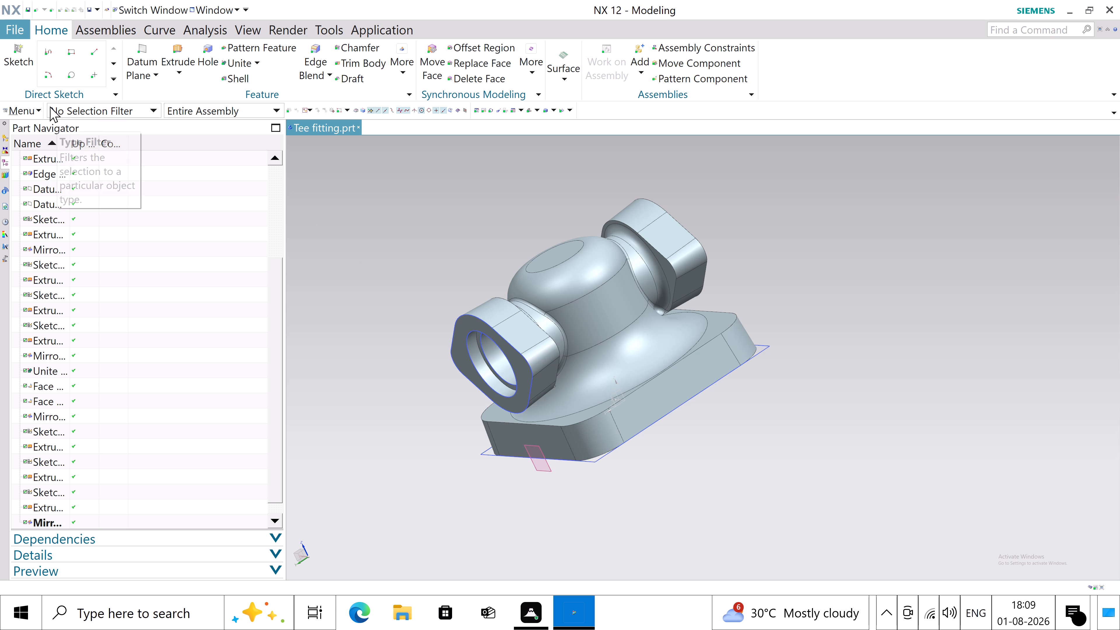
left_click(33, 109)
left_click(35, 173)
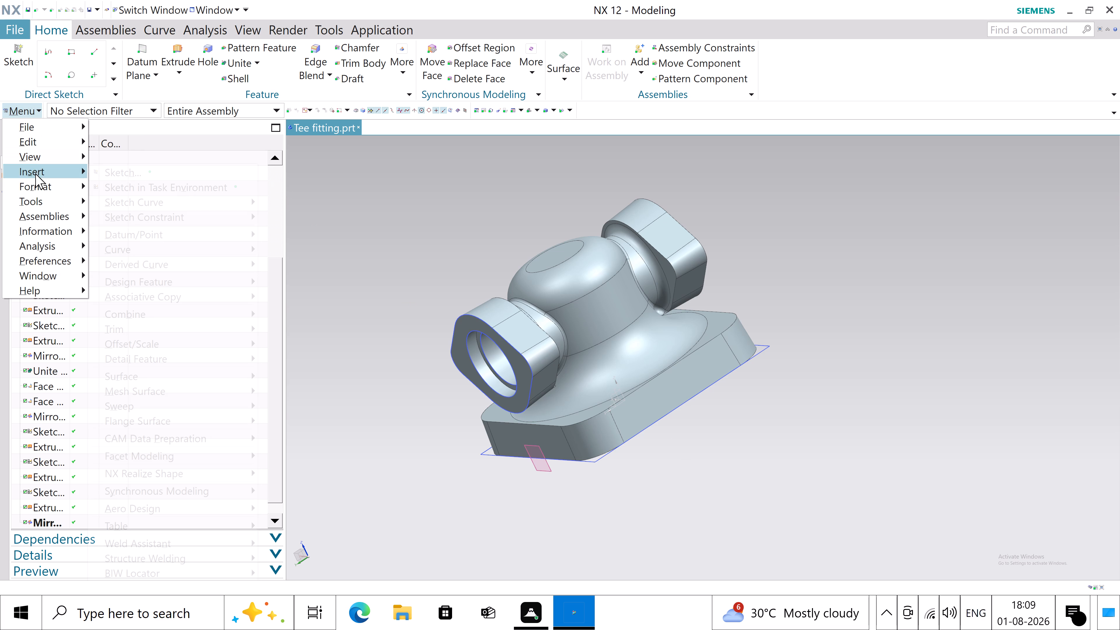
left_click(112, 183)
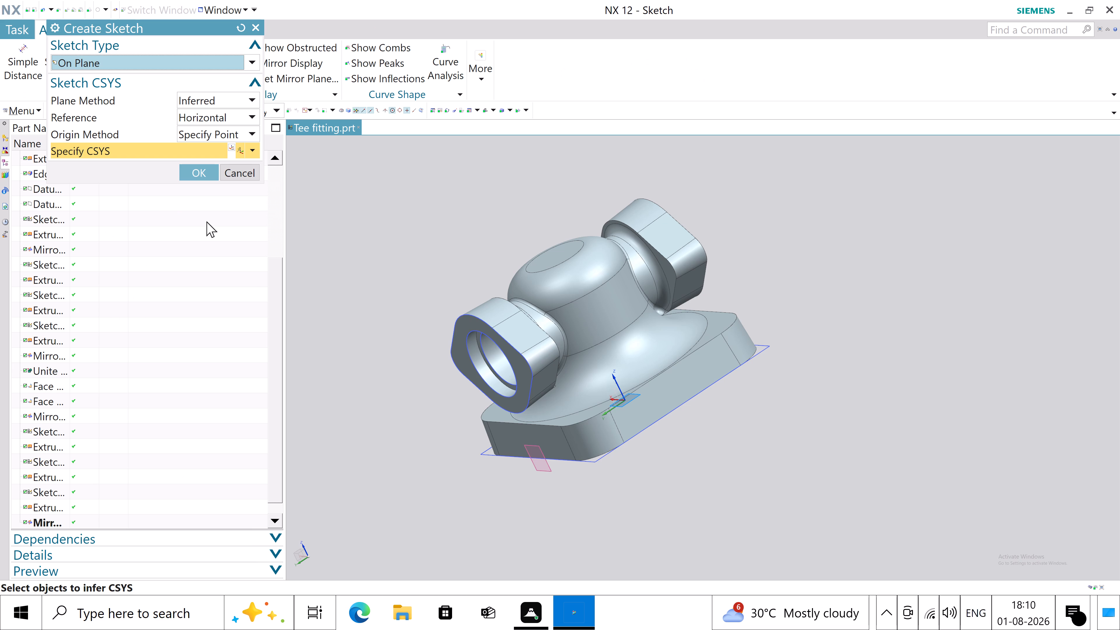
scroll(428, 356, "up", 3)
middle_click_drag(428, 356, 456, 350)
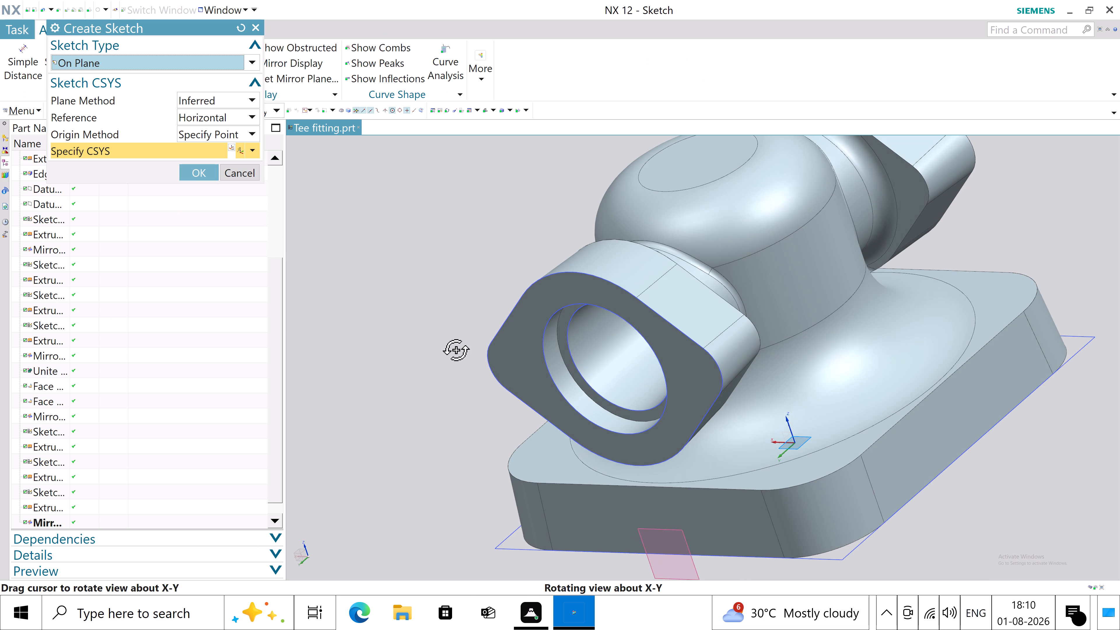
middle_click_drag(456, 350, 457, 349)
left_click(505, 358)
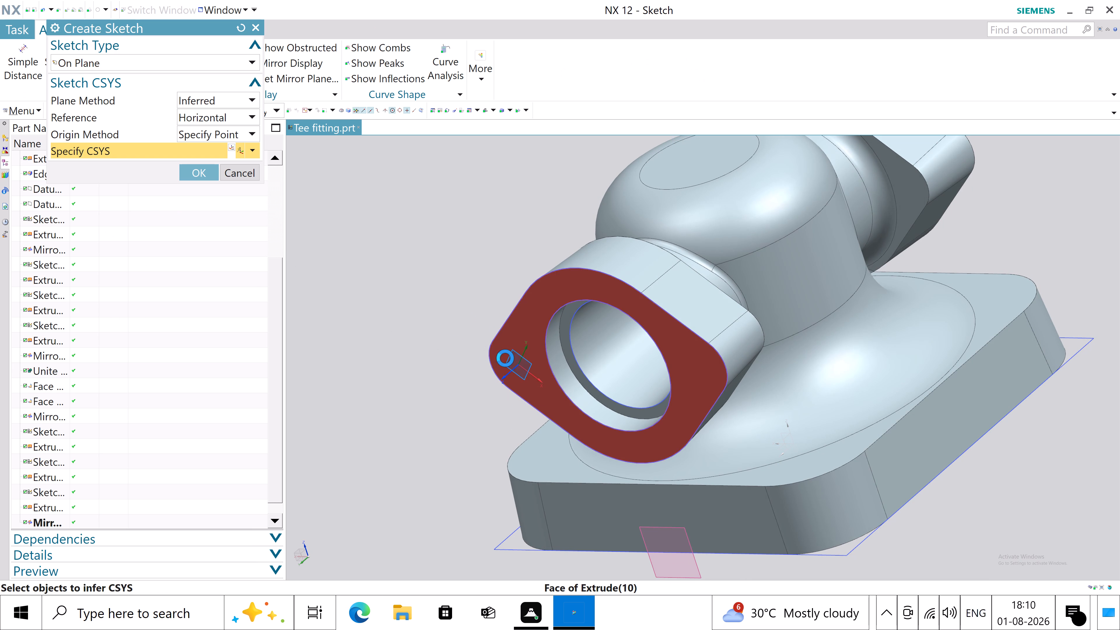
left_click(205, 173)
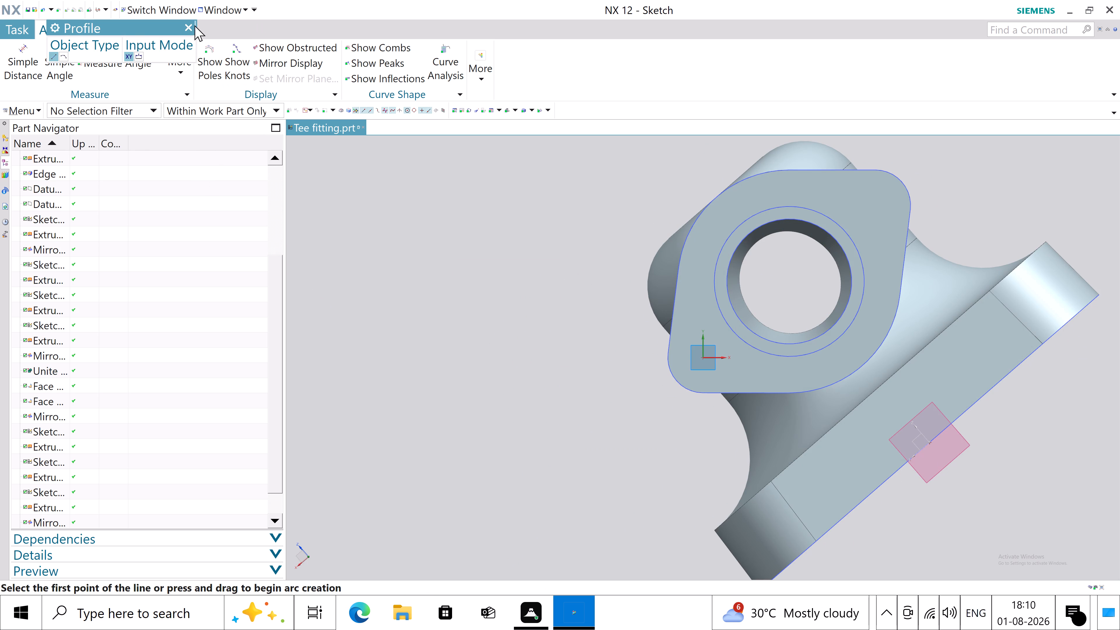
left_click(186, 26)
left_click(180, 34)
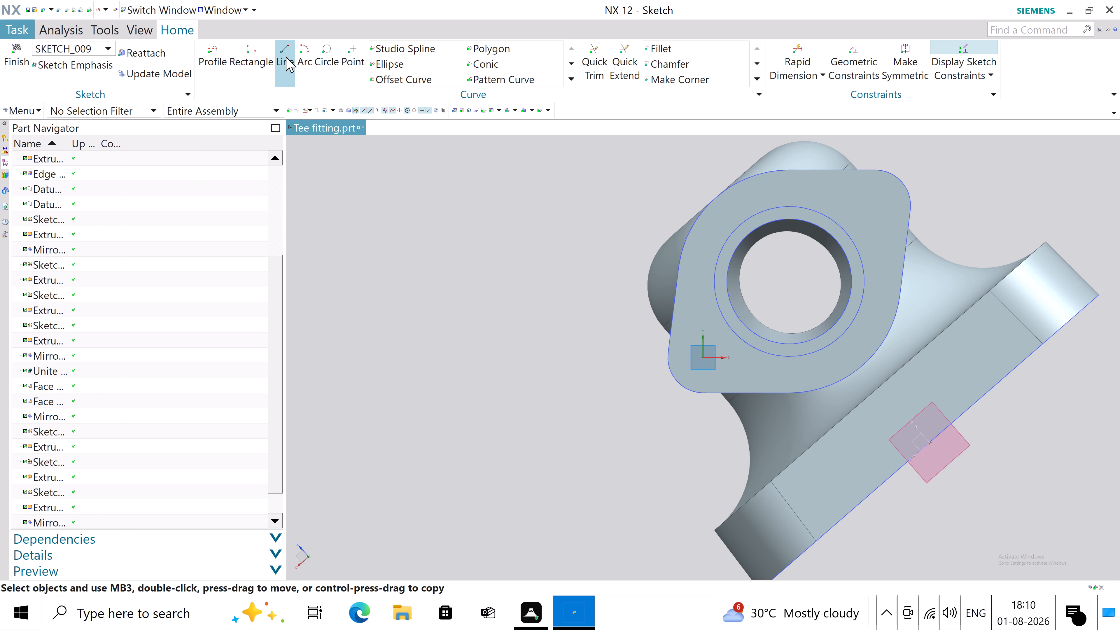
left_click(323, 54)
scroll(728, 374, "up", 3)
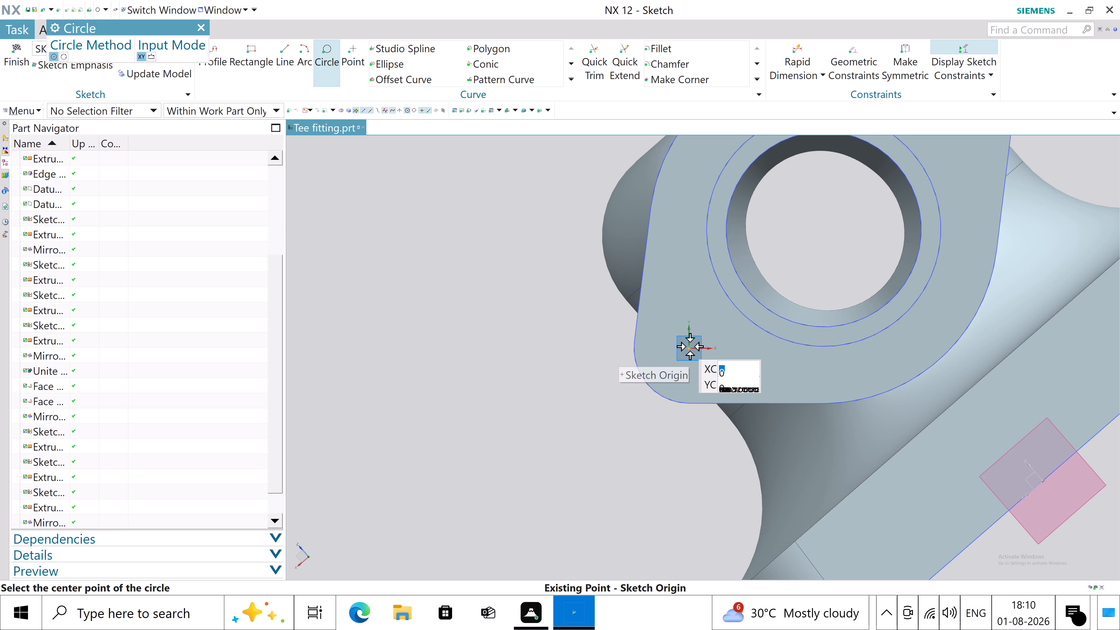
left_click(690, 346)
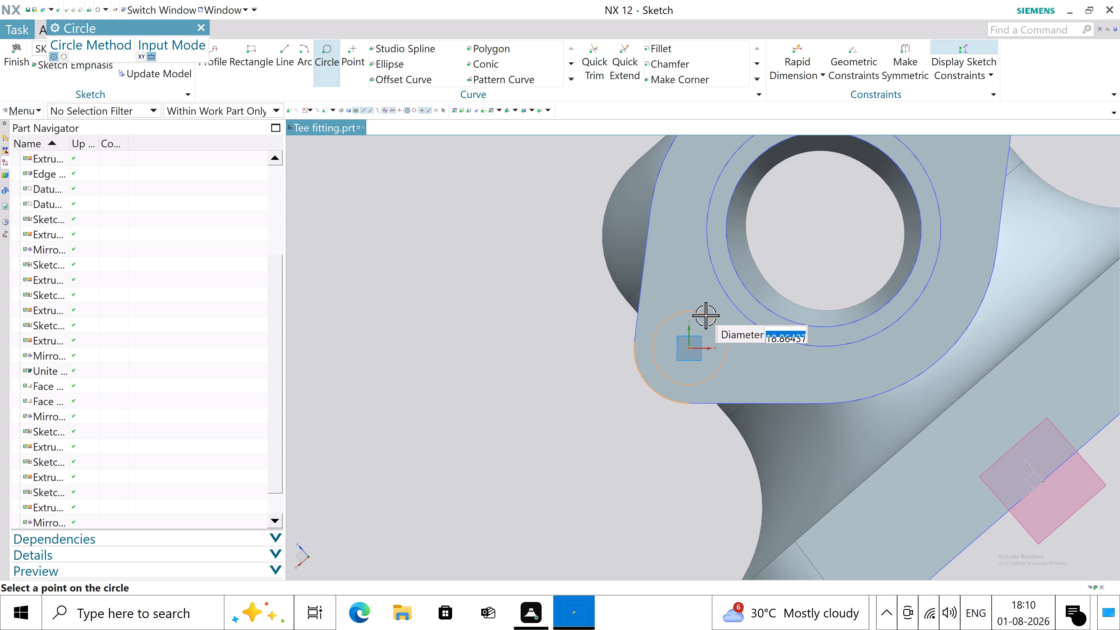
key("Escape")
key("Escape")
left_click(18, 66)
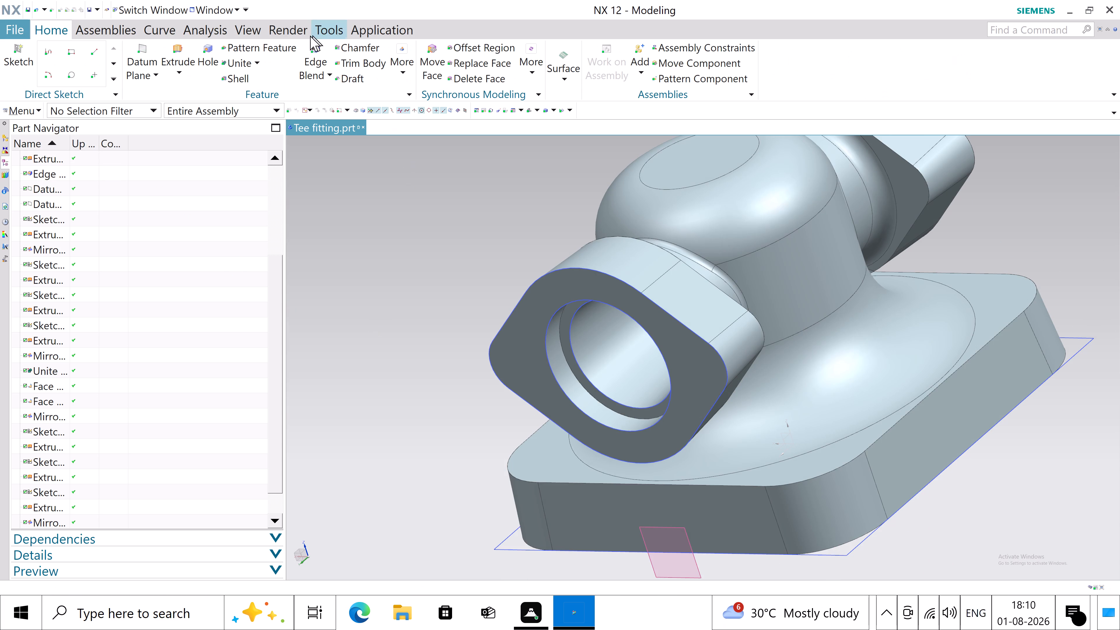
Start a counterbored hole on the side port's flange face and place its two points near the opposite rounded corners.
left_click(203, 68)
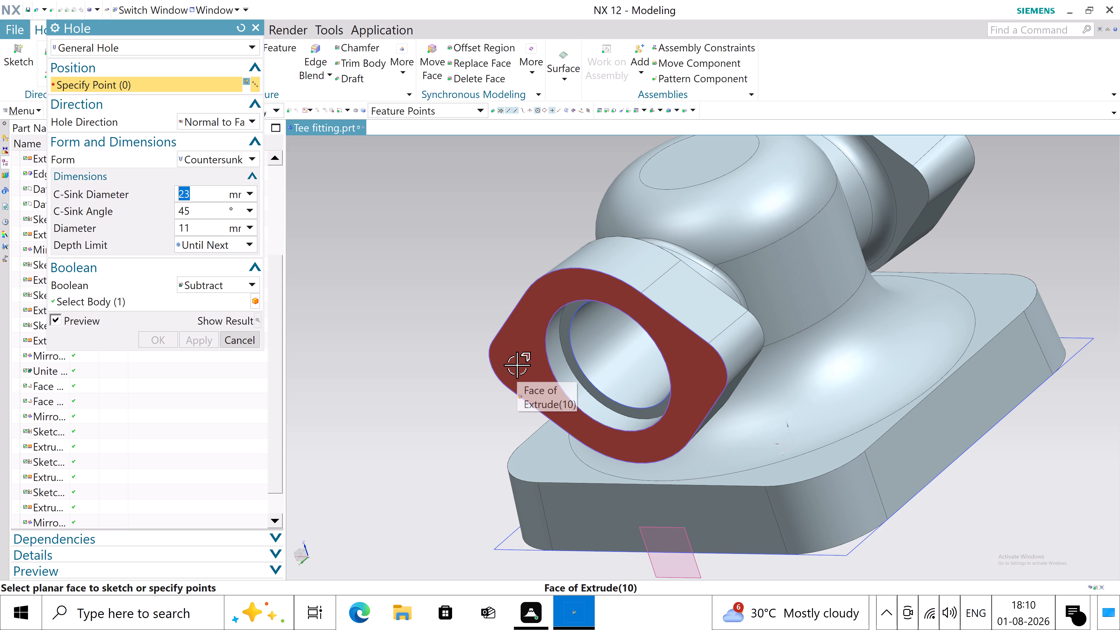
left_click(231, 165)
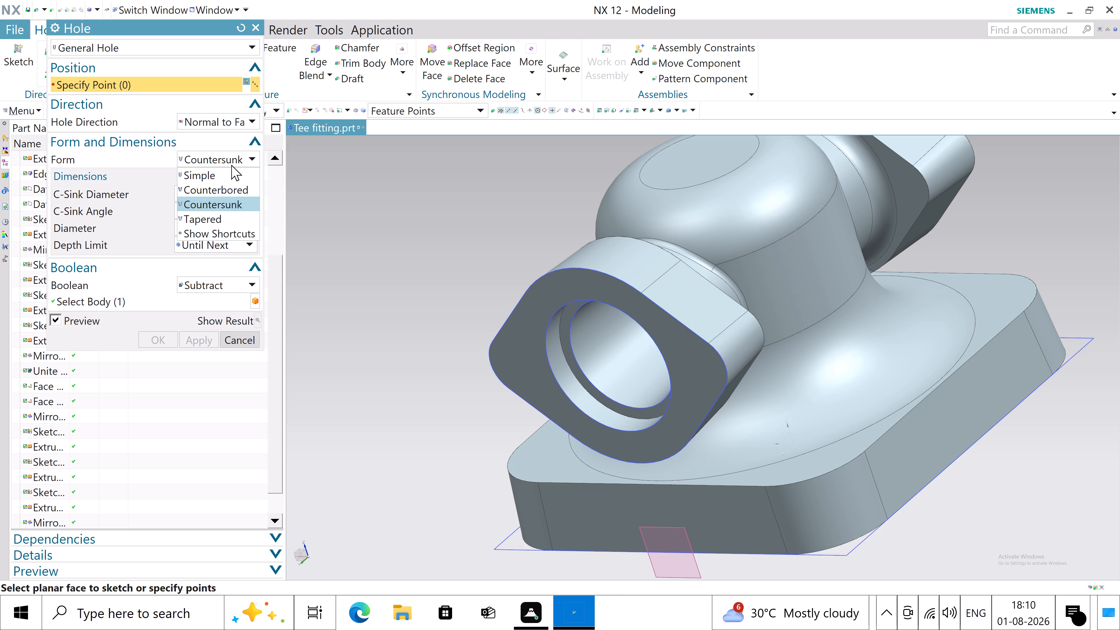
left_click(224, 190)
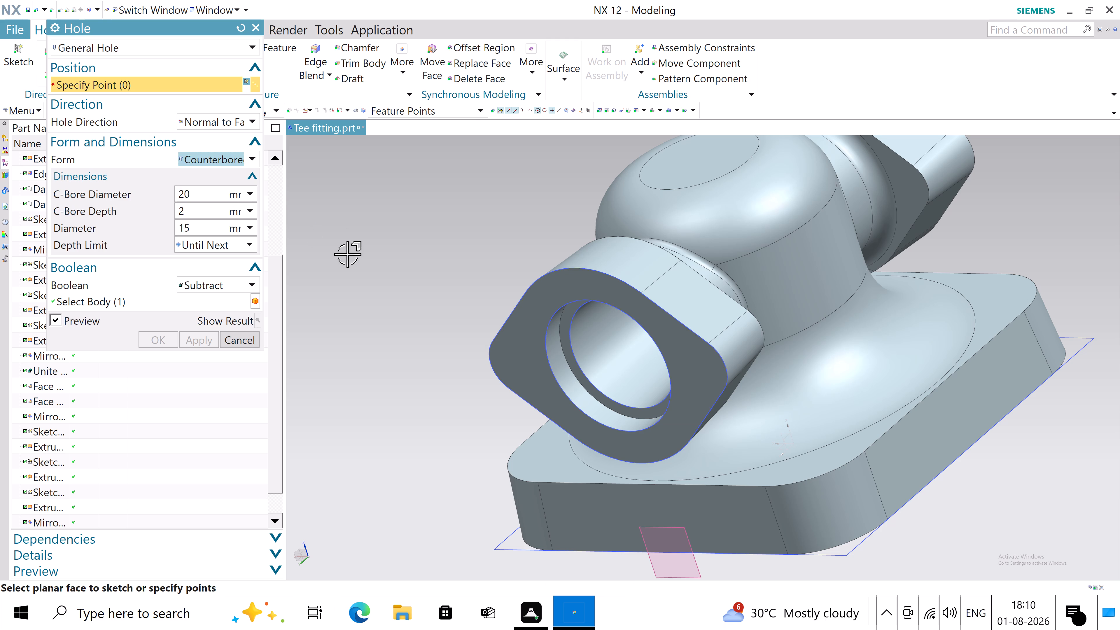
left_click(517, 367)
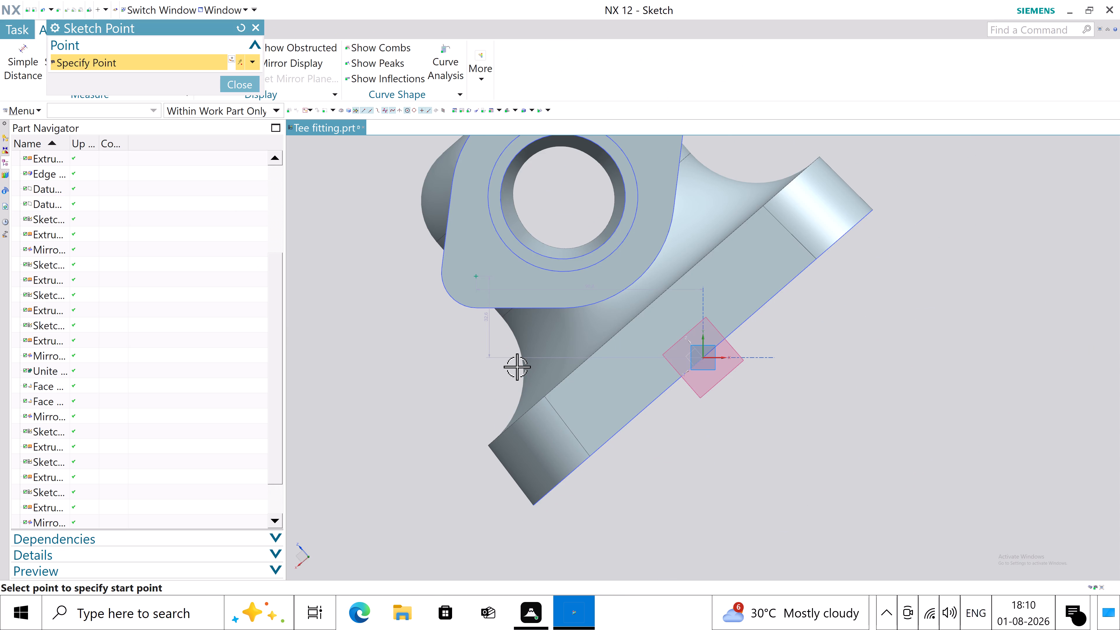
scroll(502, 466, "down", 2)
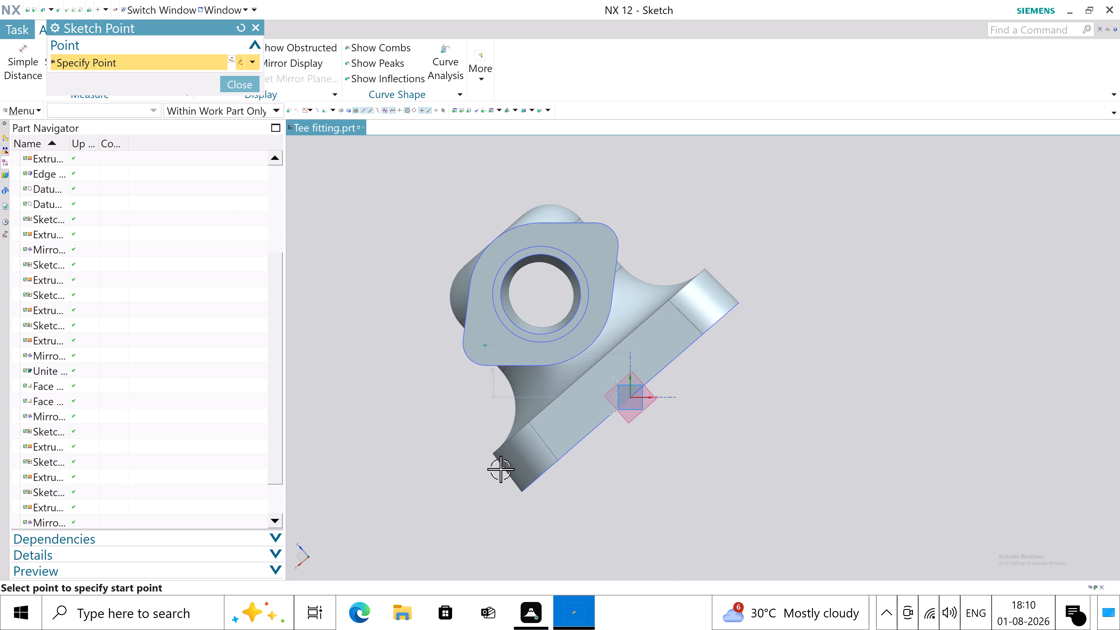
scroll(588, 225, "up", 3)
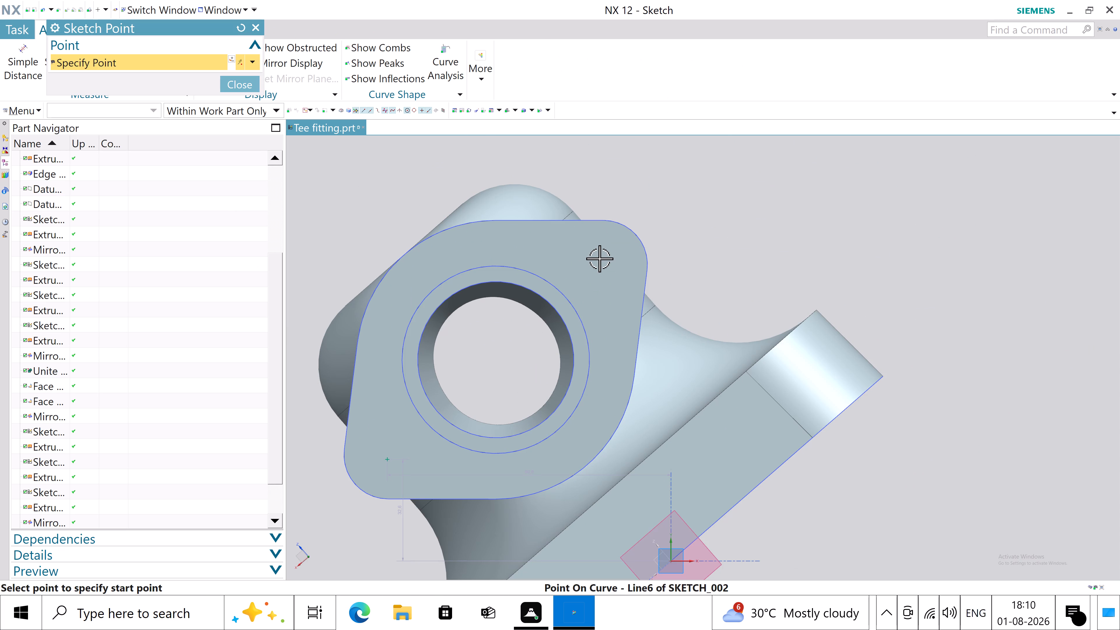
left_click(599, 258)
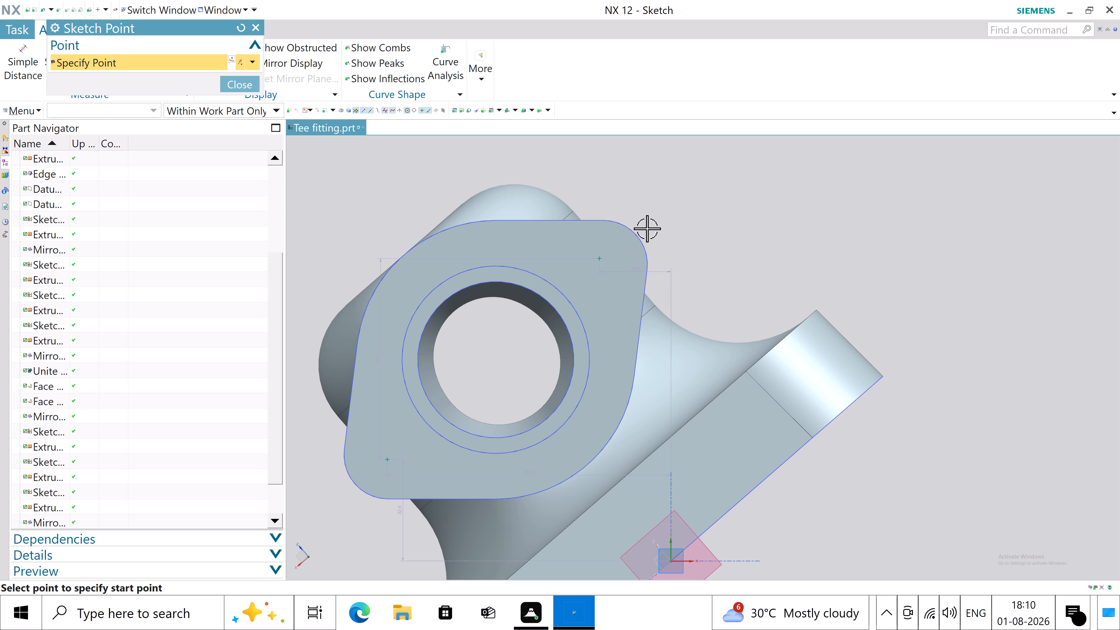
left_click(243, 81)
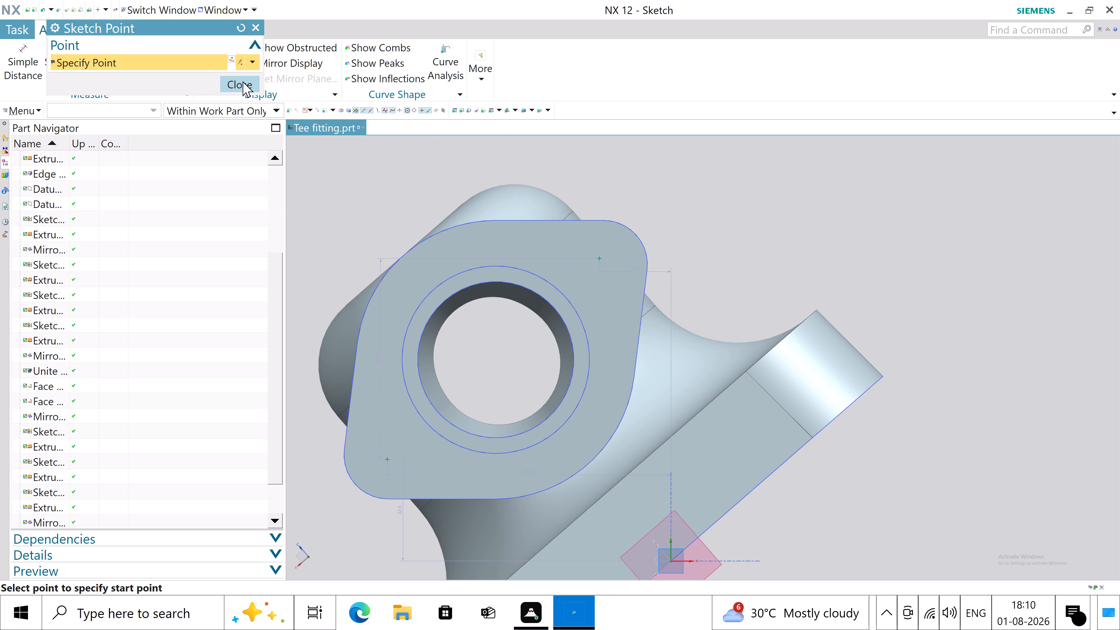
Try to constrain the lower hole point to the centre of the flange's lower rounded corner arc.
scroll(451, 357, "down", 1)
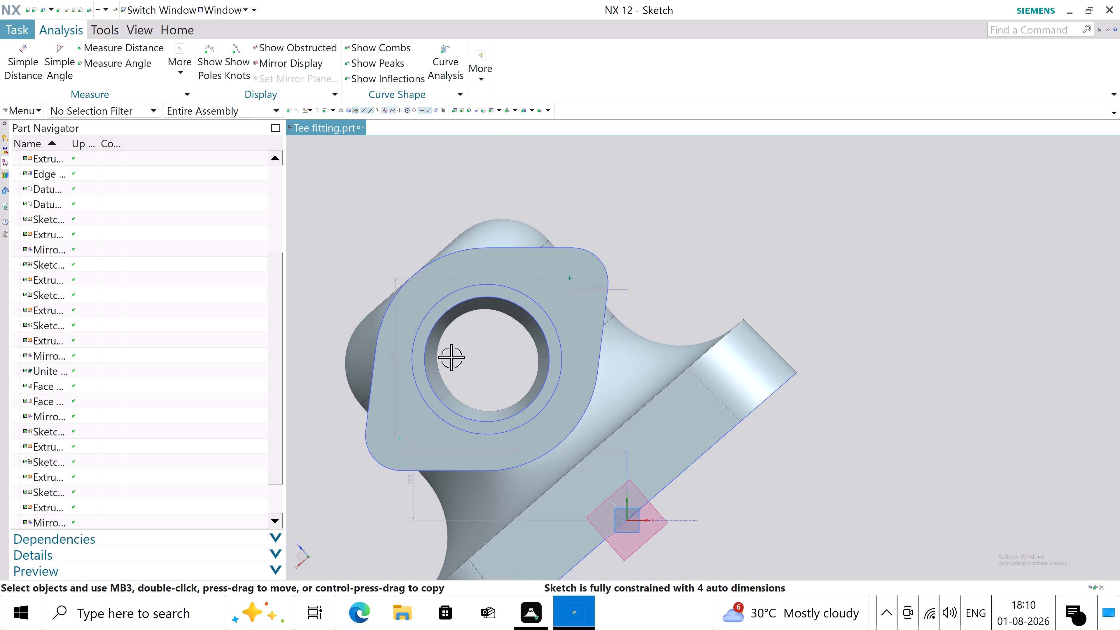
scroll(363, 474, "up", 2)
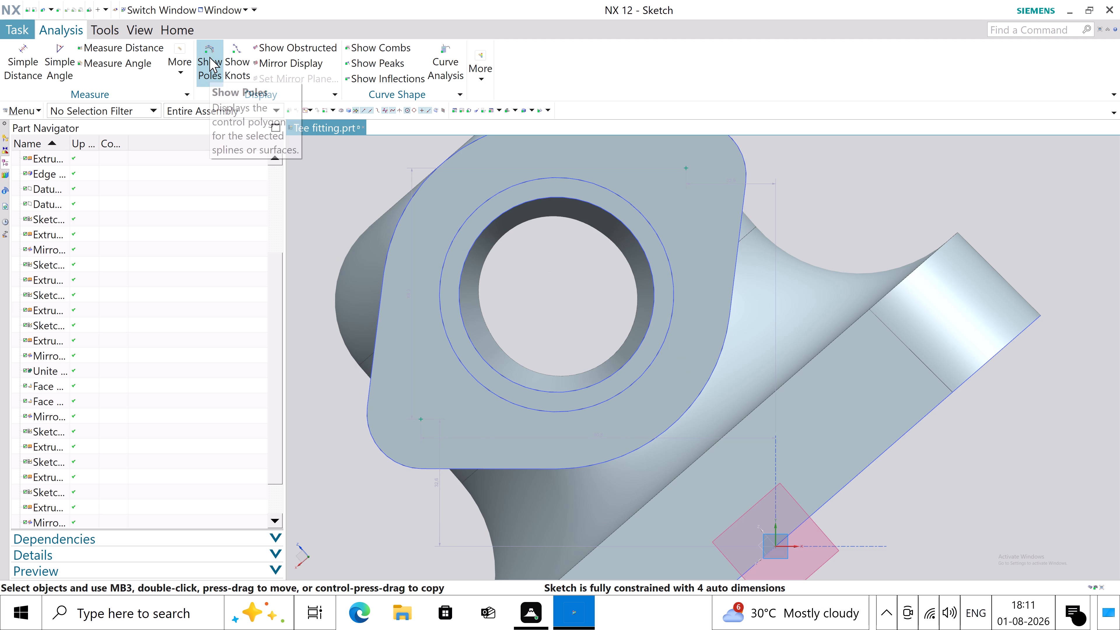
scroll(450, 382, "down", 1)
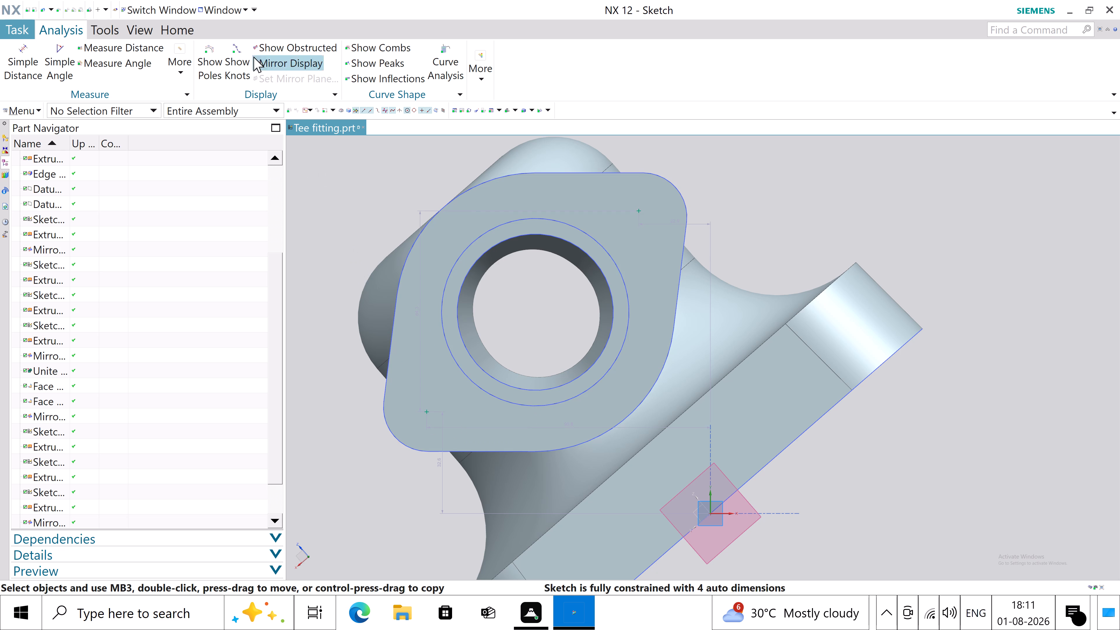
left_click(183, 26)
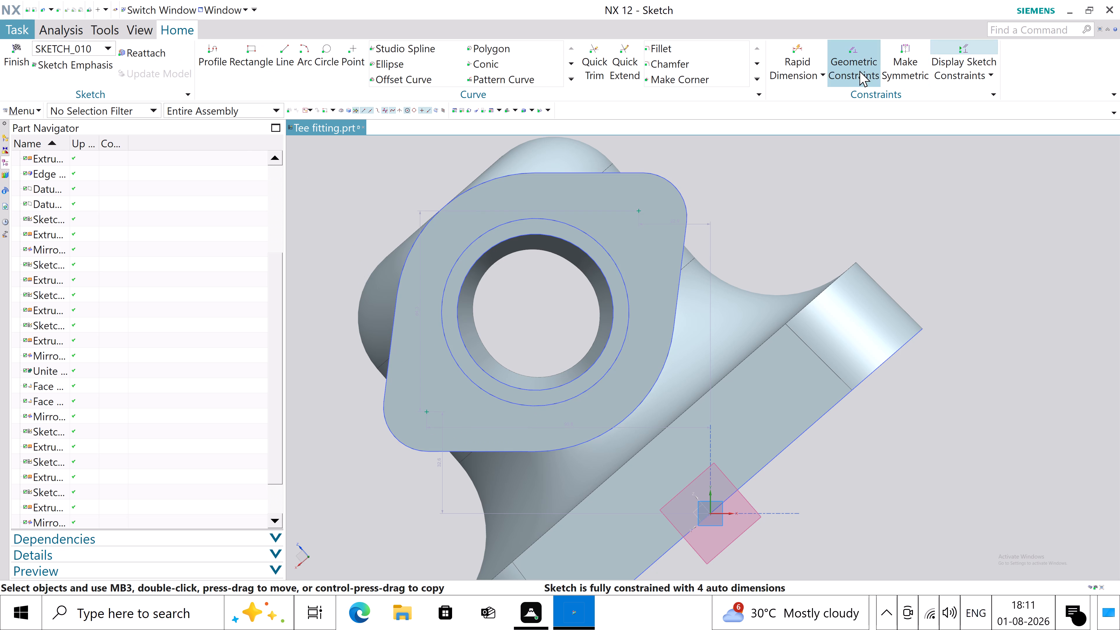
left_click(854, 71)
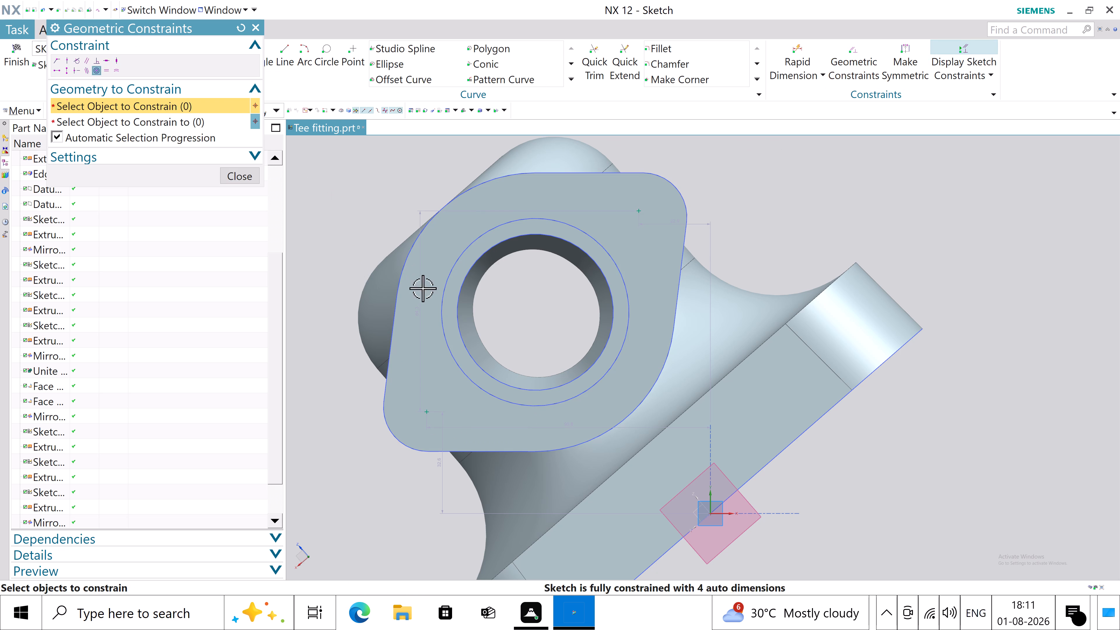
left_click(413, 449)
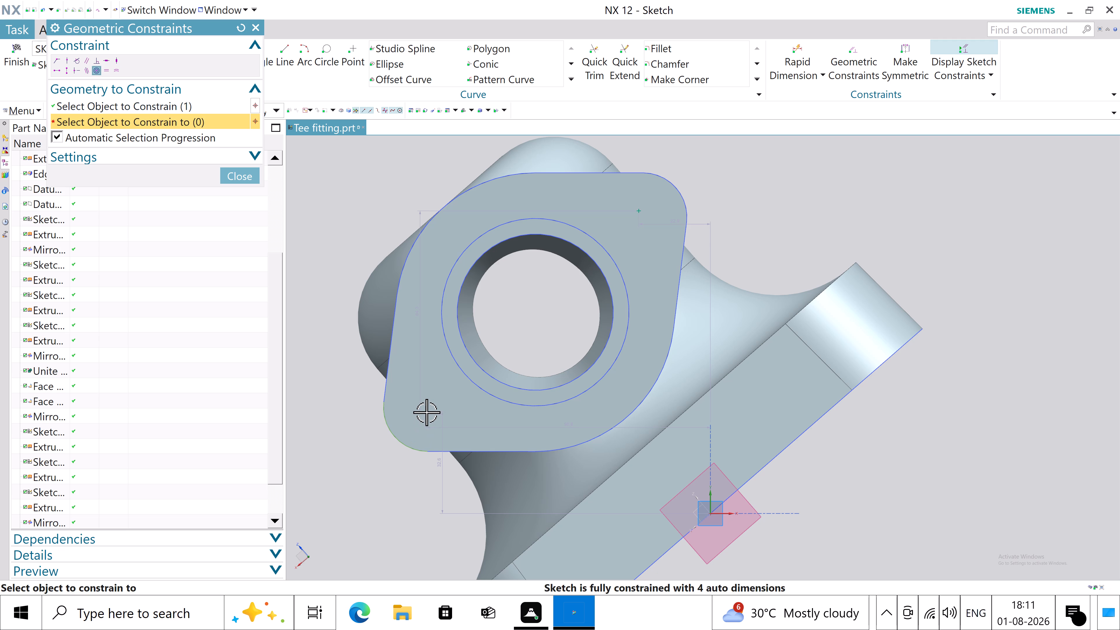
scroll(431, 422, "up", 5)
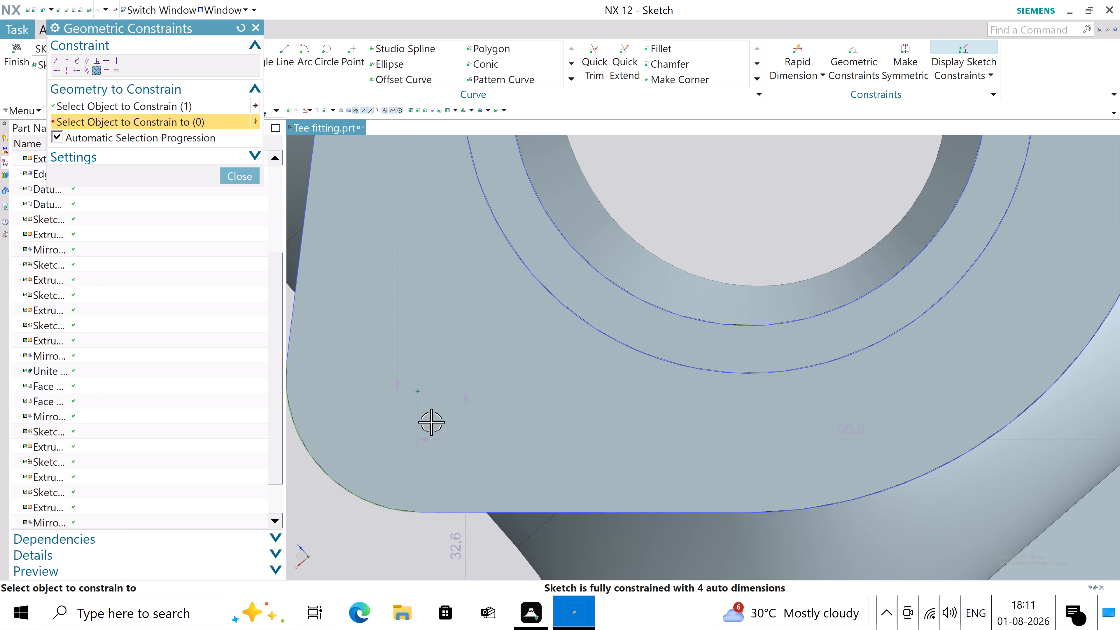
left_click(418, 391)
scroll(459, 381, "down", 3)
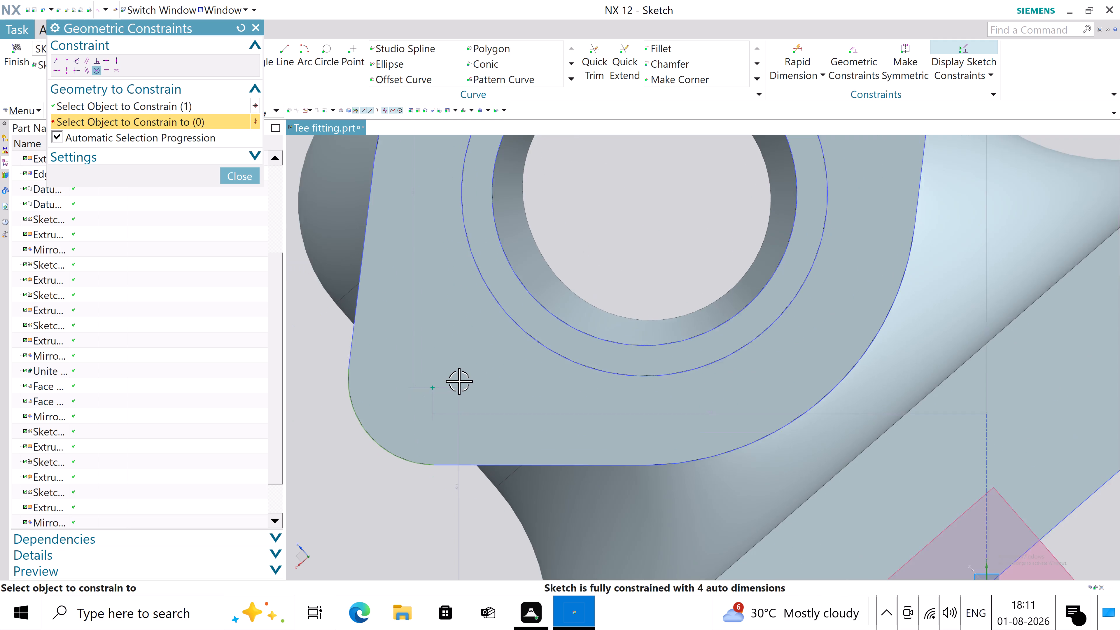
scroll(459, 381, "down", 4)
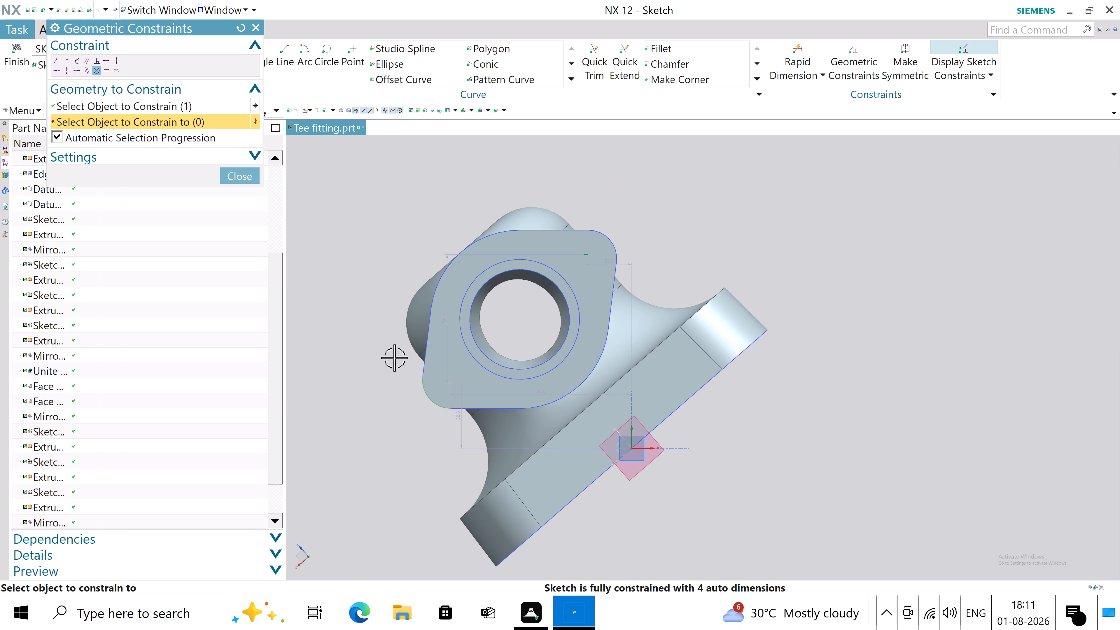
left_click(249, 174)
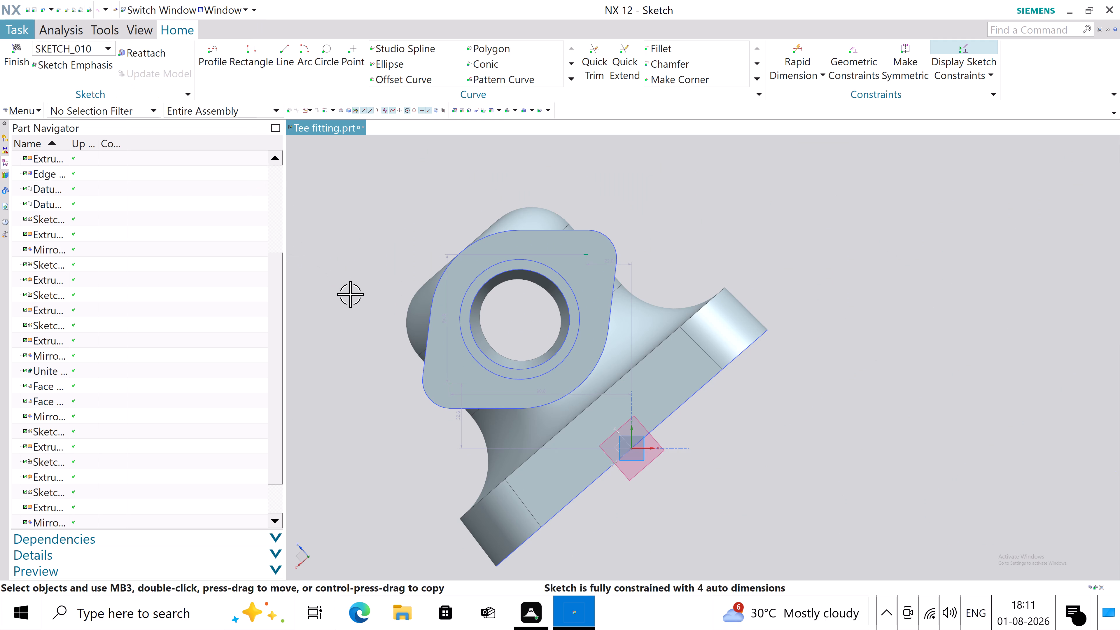
Examine the placement of the two hole points on the side port's flange face from several angles.
middle_click_drag(350, 294, 393, 269)
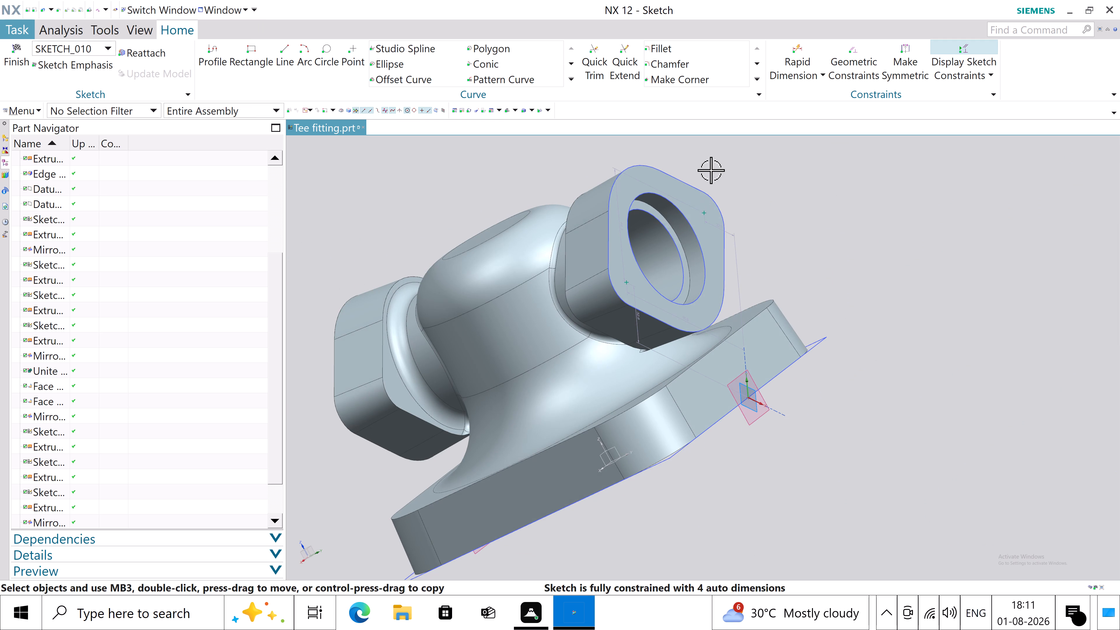
scroll(711, 170, "down", 3)
scroll(709, 215, "up", 3)
scroll(672, 216, "up", 4)
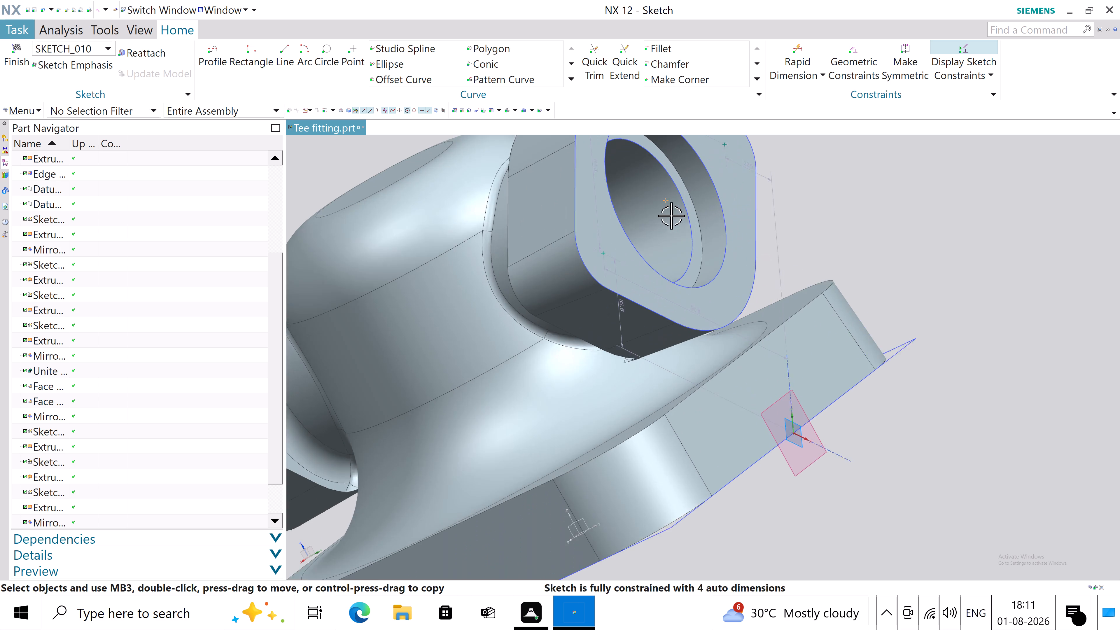
scroll(620, 239, "up", 1)
middle_click_drag(604, 275, 601, 278)
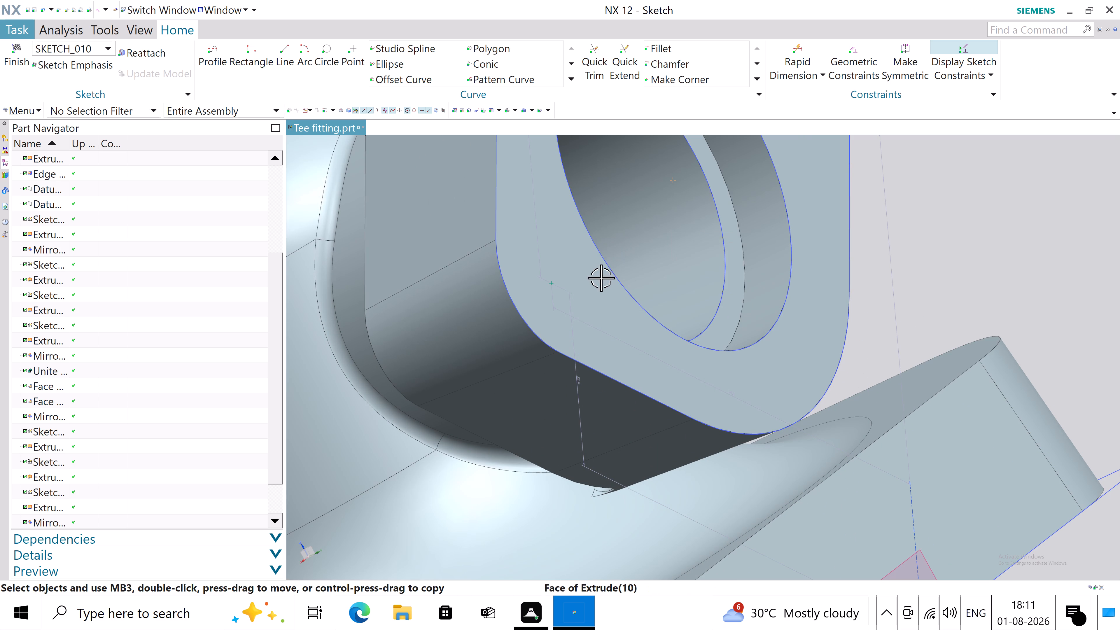
middle_click_drag(601, 278, 592, 283)
scroll(592, 283, "down", 3)
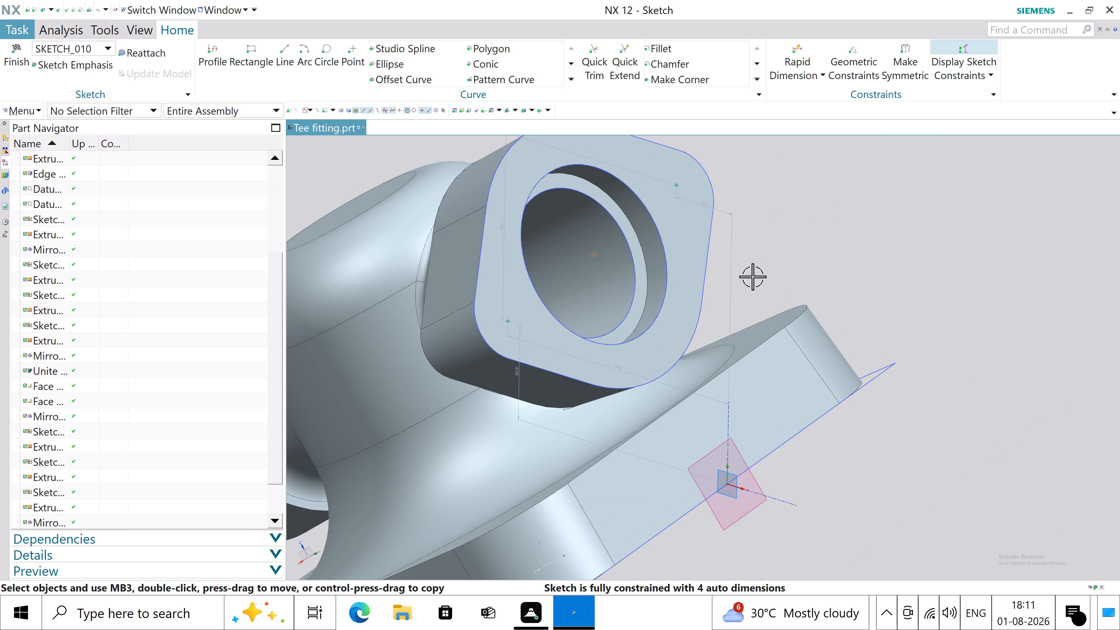
middle_click_drag(848, 266, 839, 272)
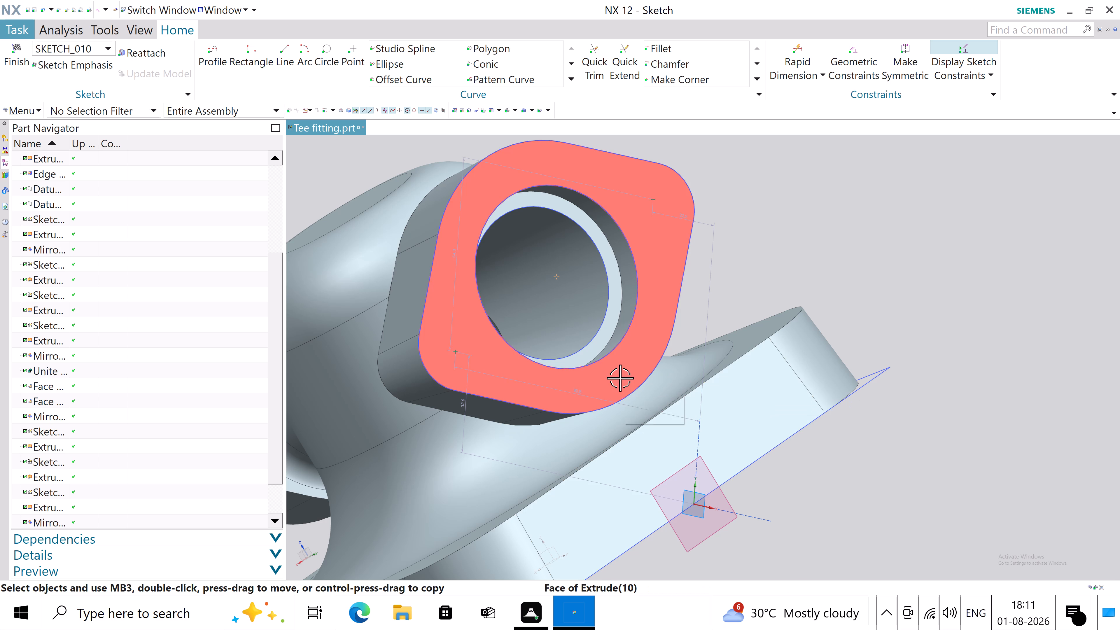
Finish the point sketch and create the two flange holes with counterbore diameter 18 mm, counterbore depth 15 mm and hole diameter 12 mm.
left_click(18, 74)
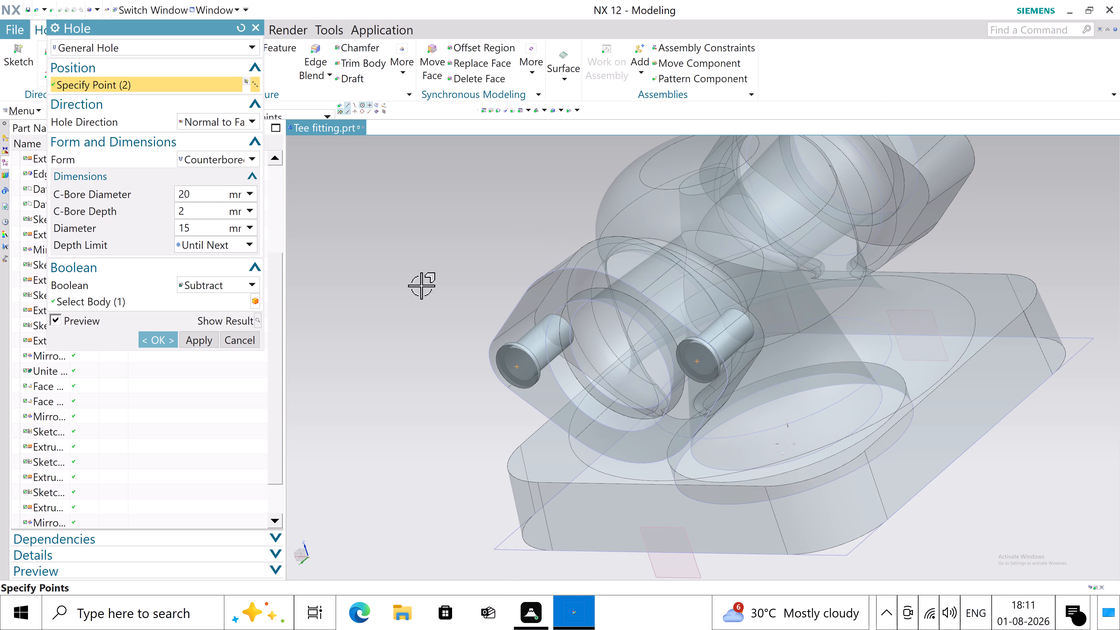
middle_click_drag(437, 312, 463, 289)
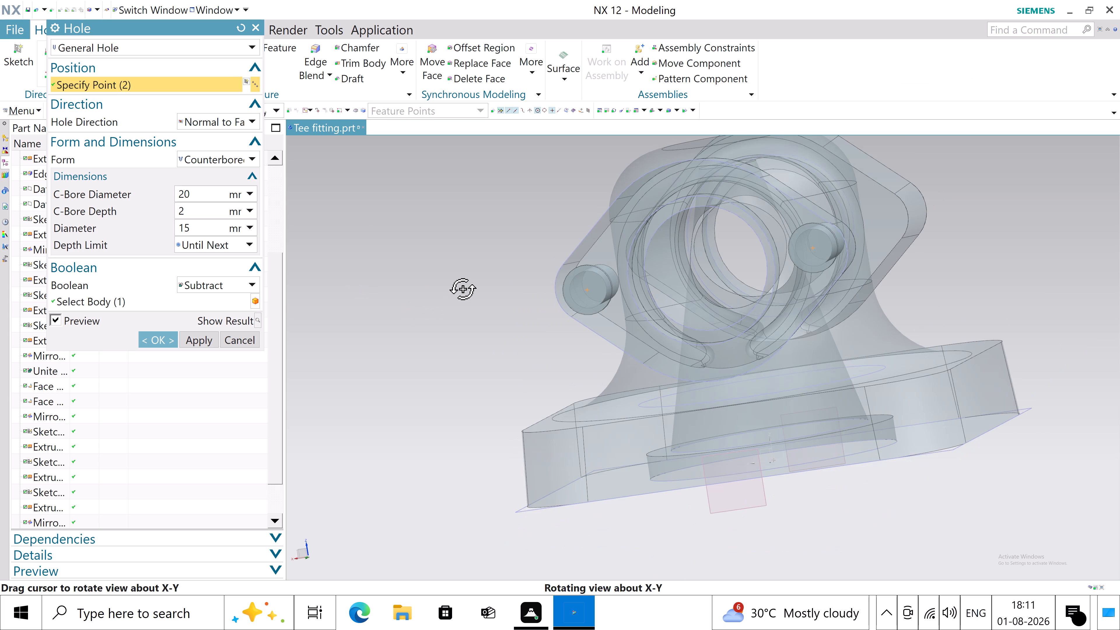
middle_click_drag(463, 289, 468, 289)
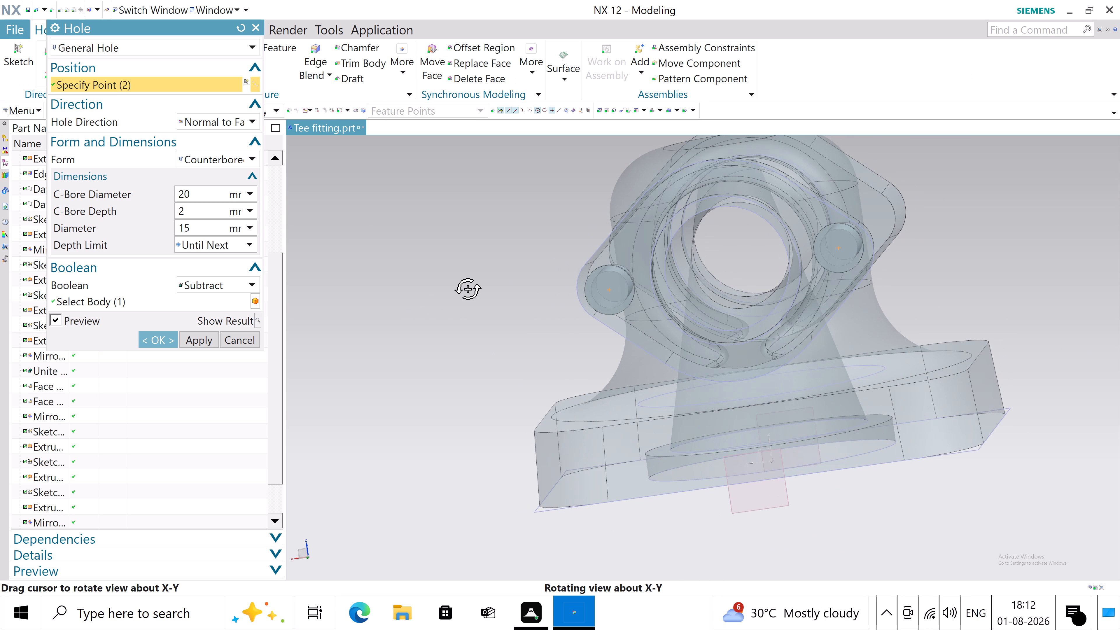
middle_click_drag(468, 289, 457, 289)
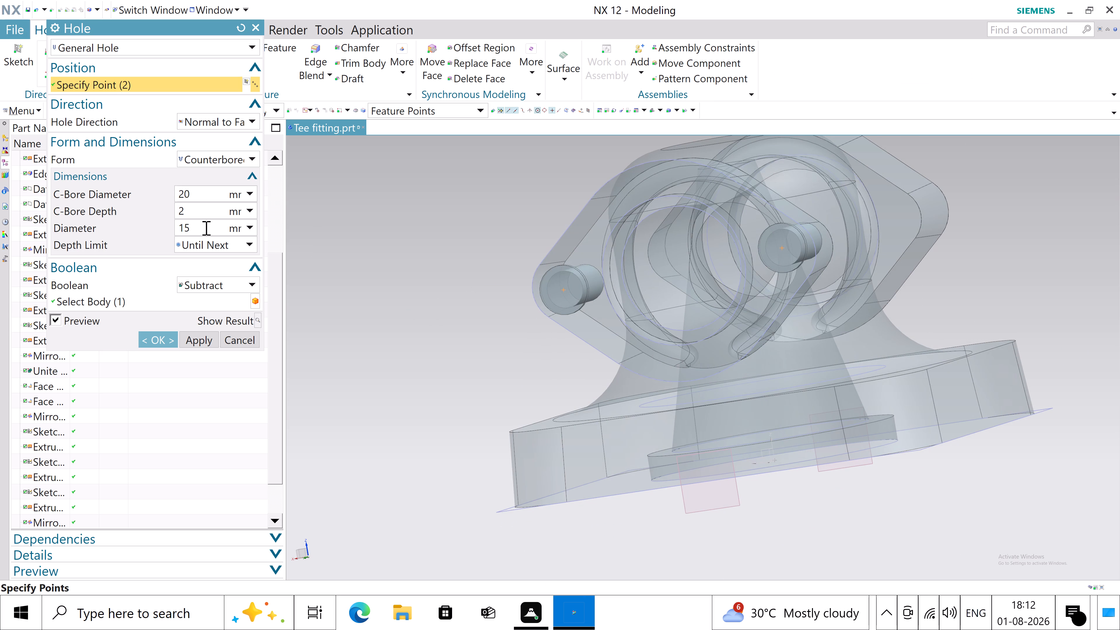
left_click_drag(211, 189, 148, 203)
type("18")
key("Tab")
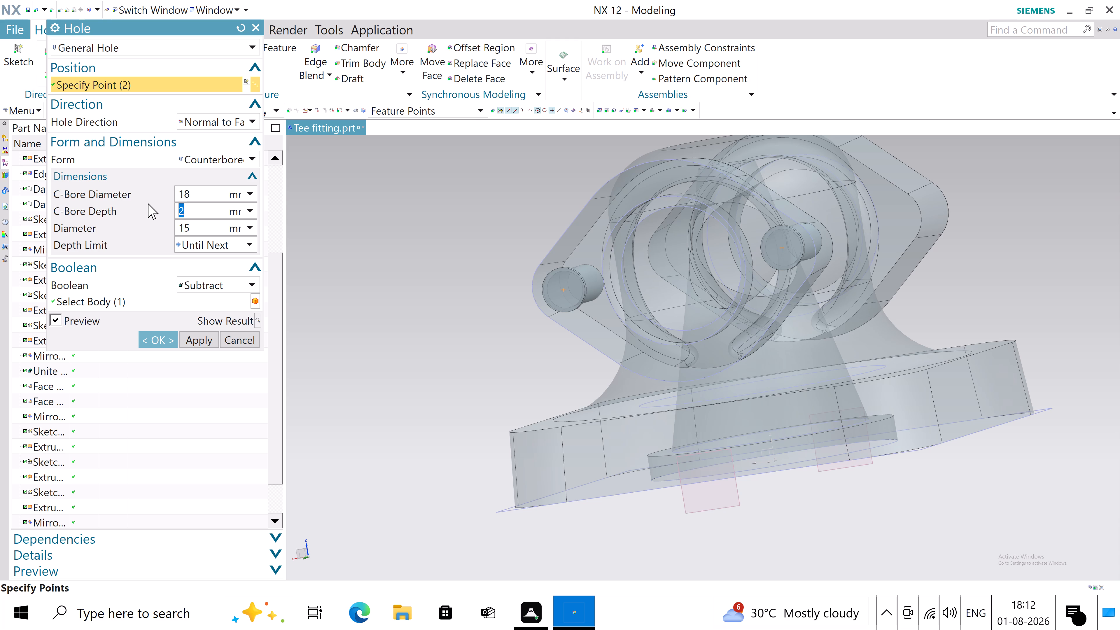
type("15")
key("Tab")
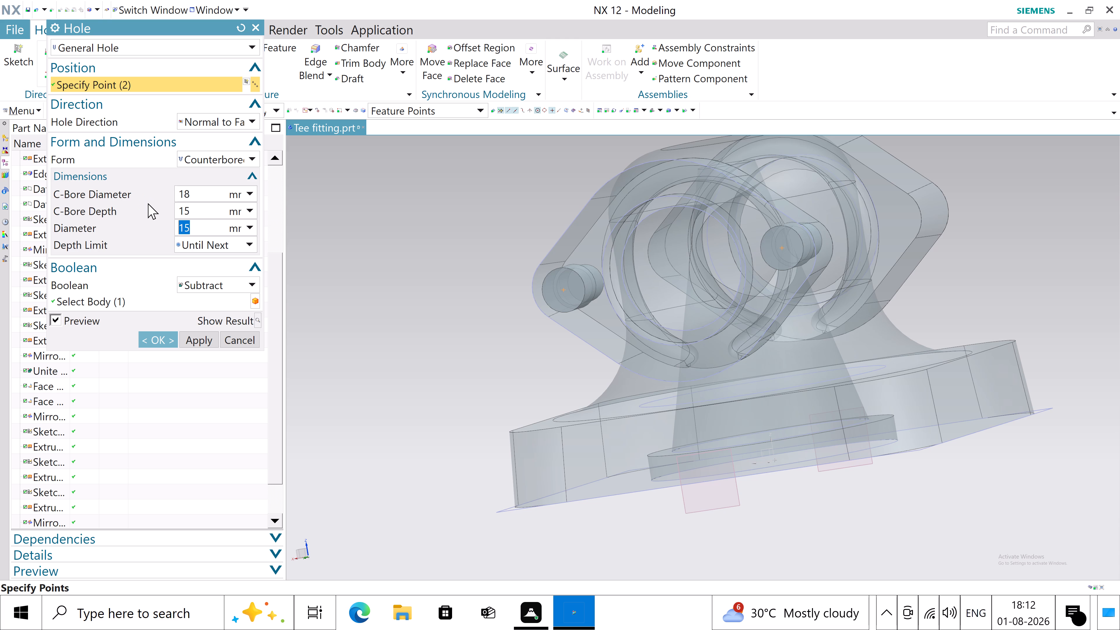
type("12")
key("Tab")
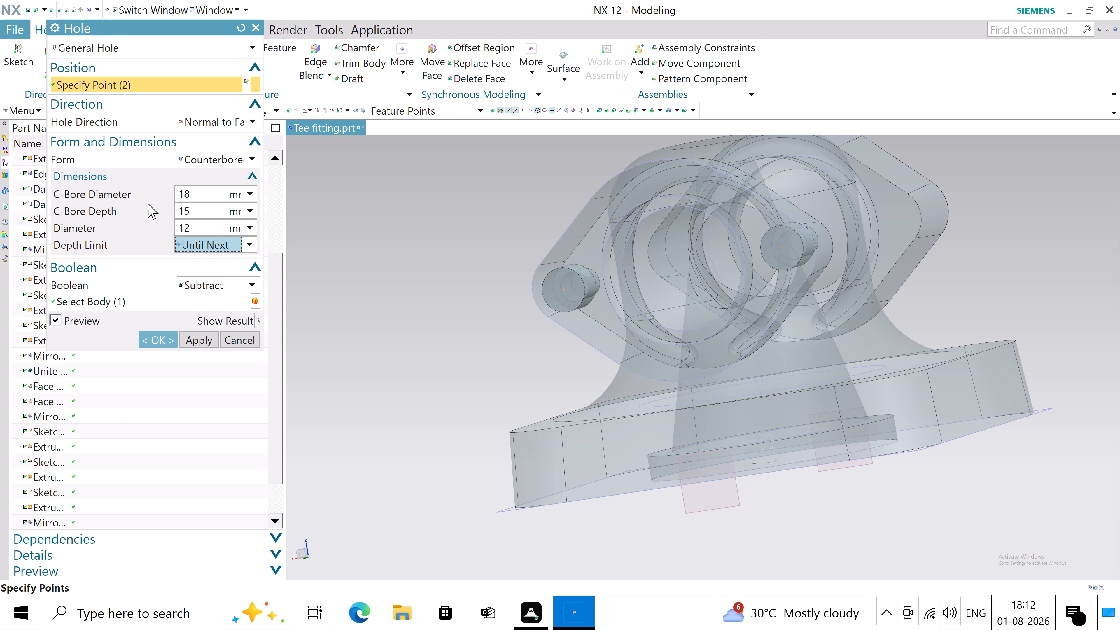
left_click(160, 343)
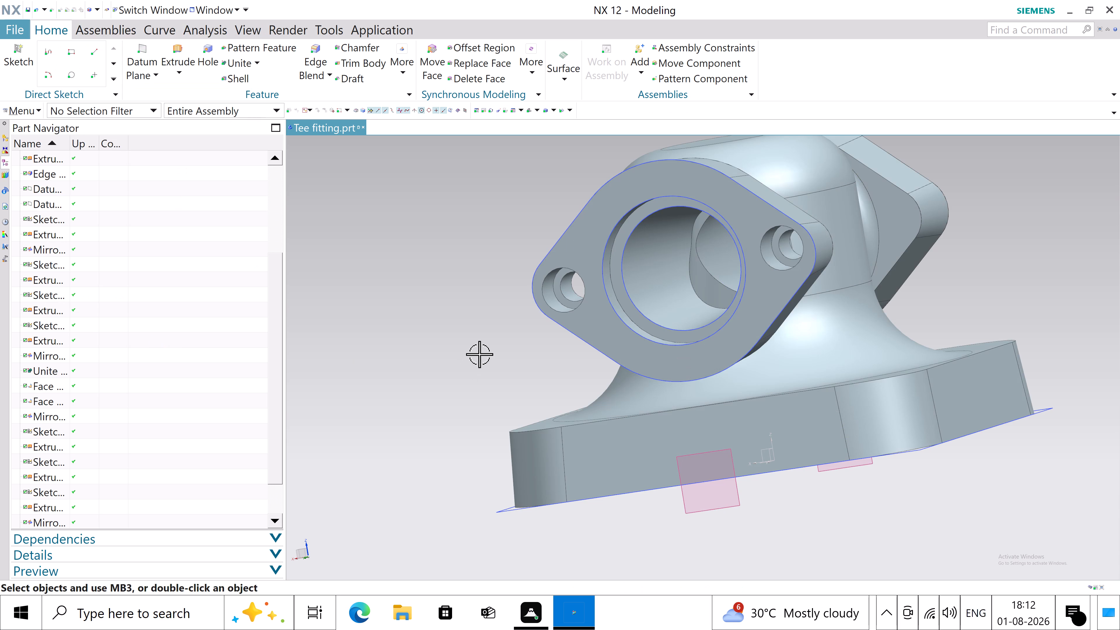
Examine the two counterbored holes on the side port's flange and compare both flanges from several angles.
scroll(438, 331, "down", 1)
middle_click_drag(438, 331, 463, 326)
scroll(563, 317, "up", 3)
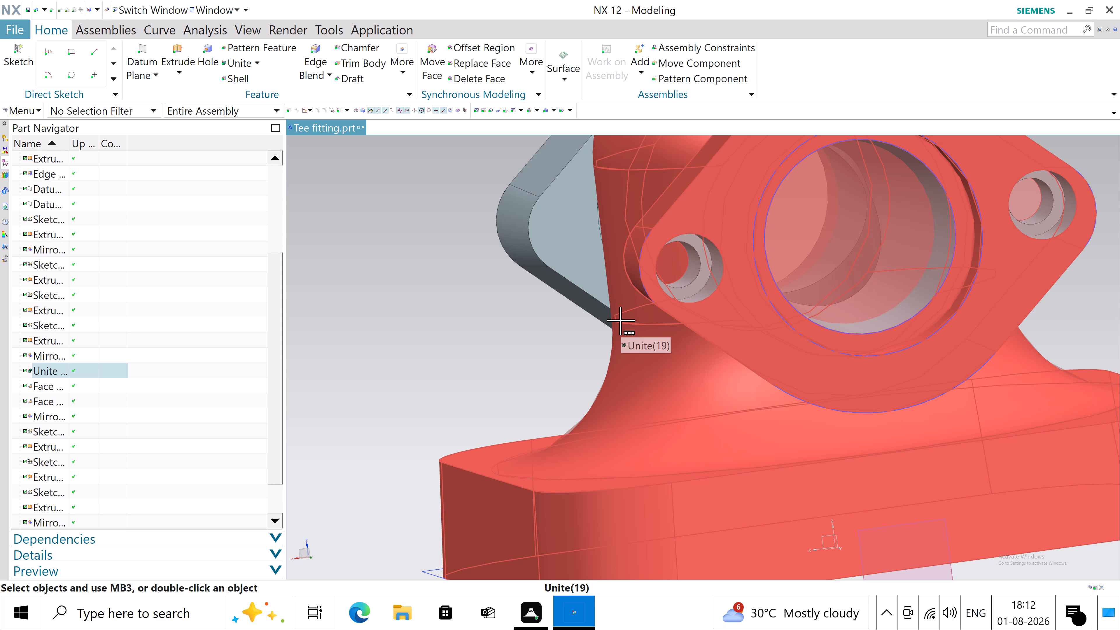
scroll(620, 320, "down", 4)
middle_click_drag(921, 317, 884, 316)
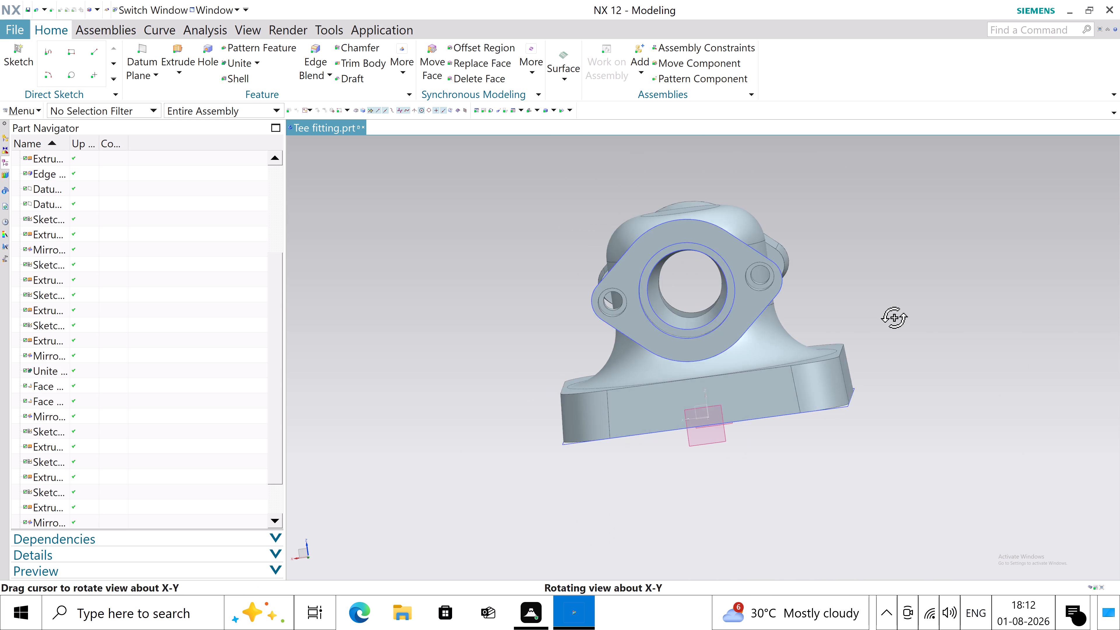
middle_click_drag(884, 316, 910, 309)
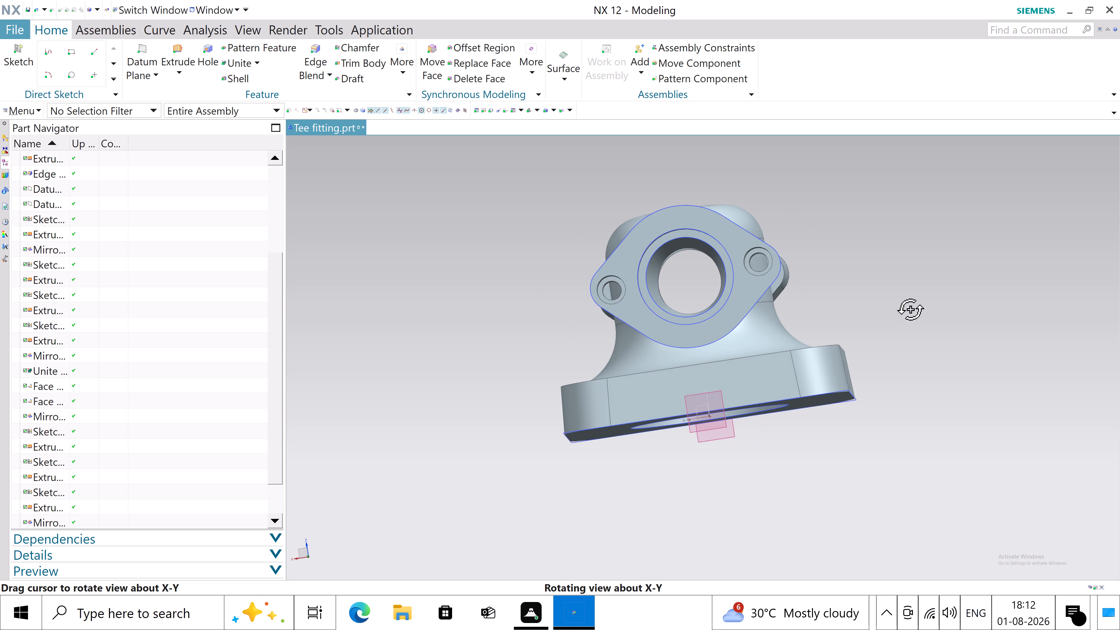
middle_click_drag(910, 309, 976, 338)
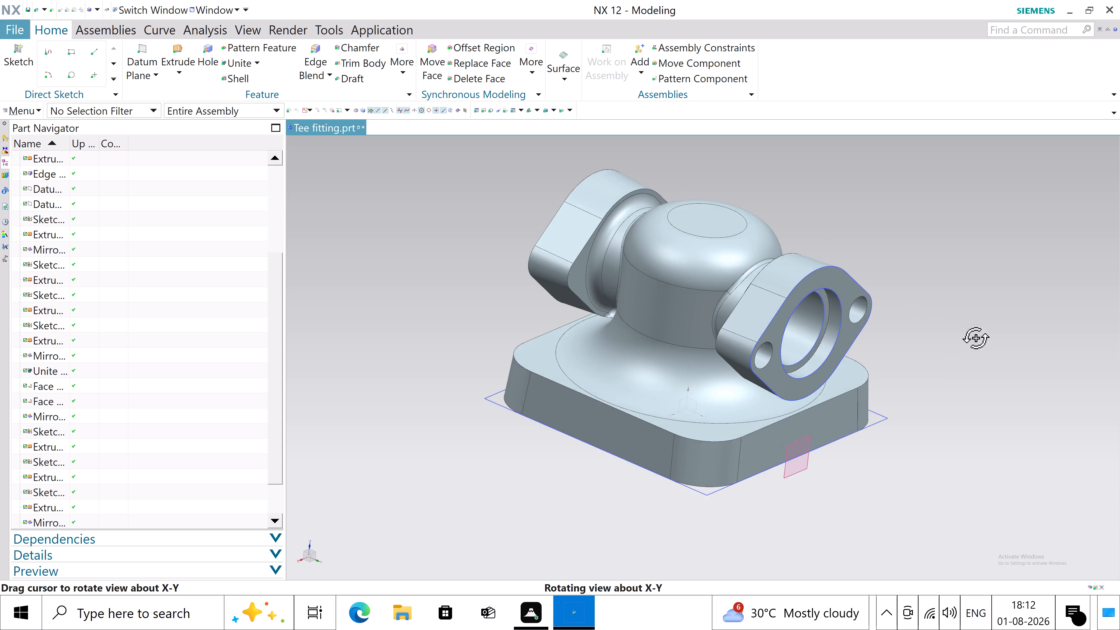
middle_click_drag(976, 338, 972, 342)
Mirror the counterbored hole feature about the XZ plane onto the opposite side port's flange.
scroll(258, 473, "down", 3)
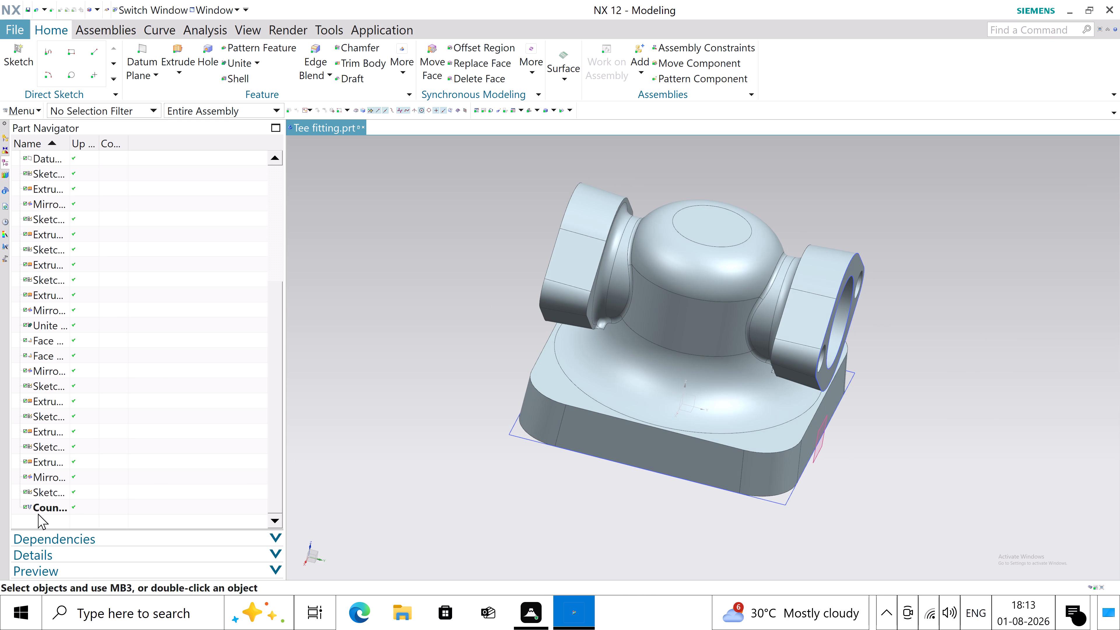
left_click(44, 510)
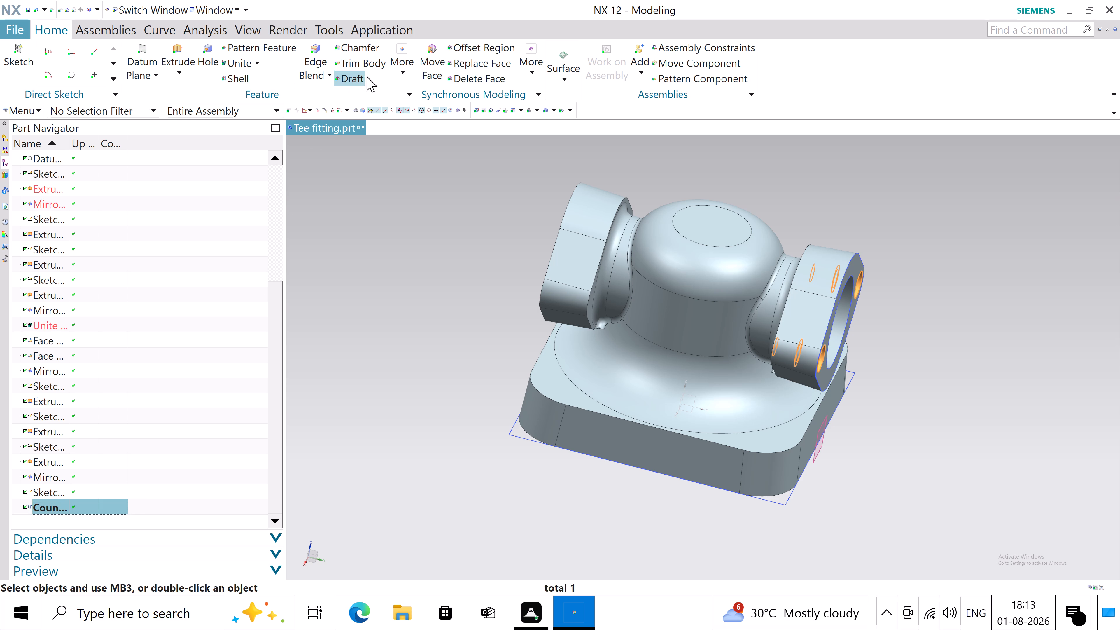
left_click(389, 76)
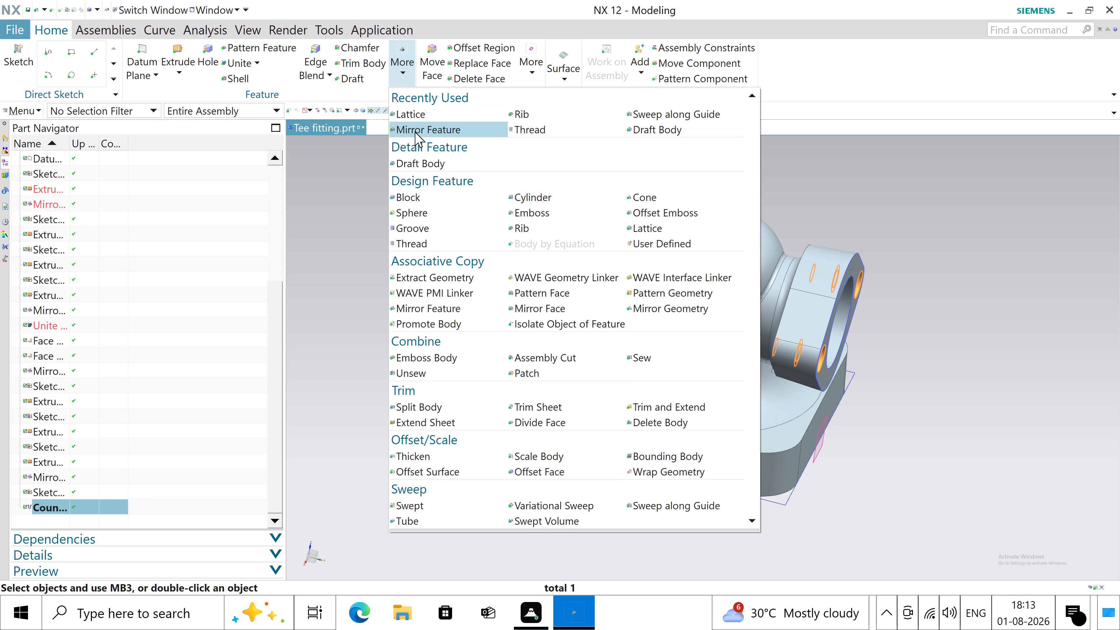
left_click(415, 132)
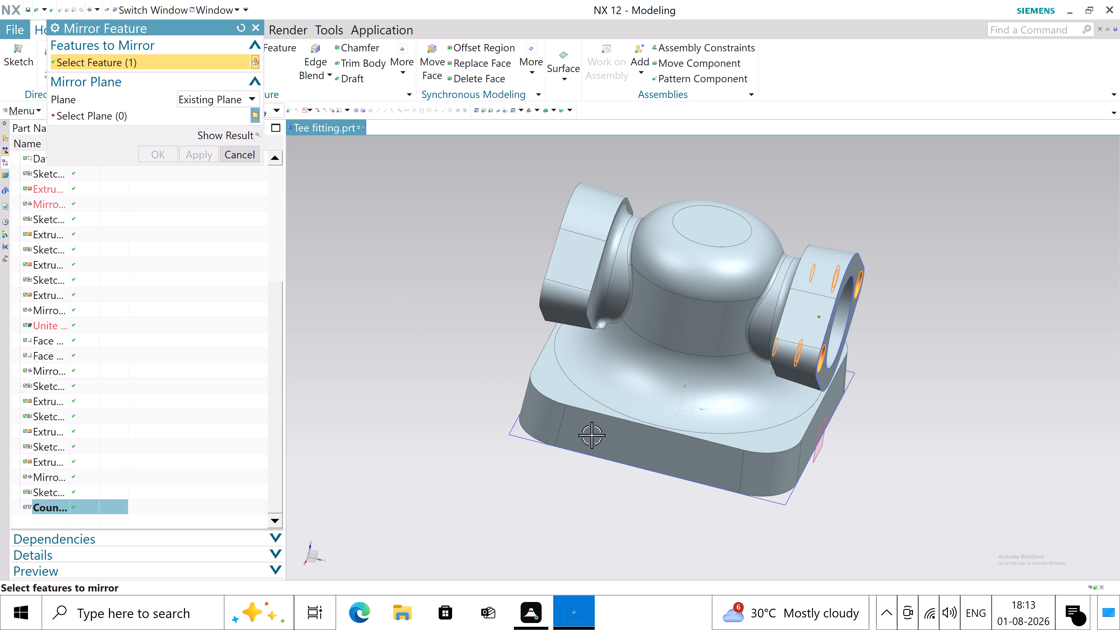
middle_click_drag(570, 498, 559, 457)
left_click(96, 116)
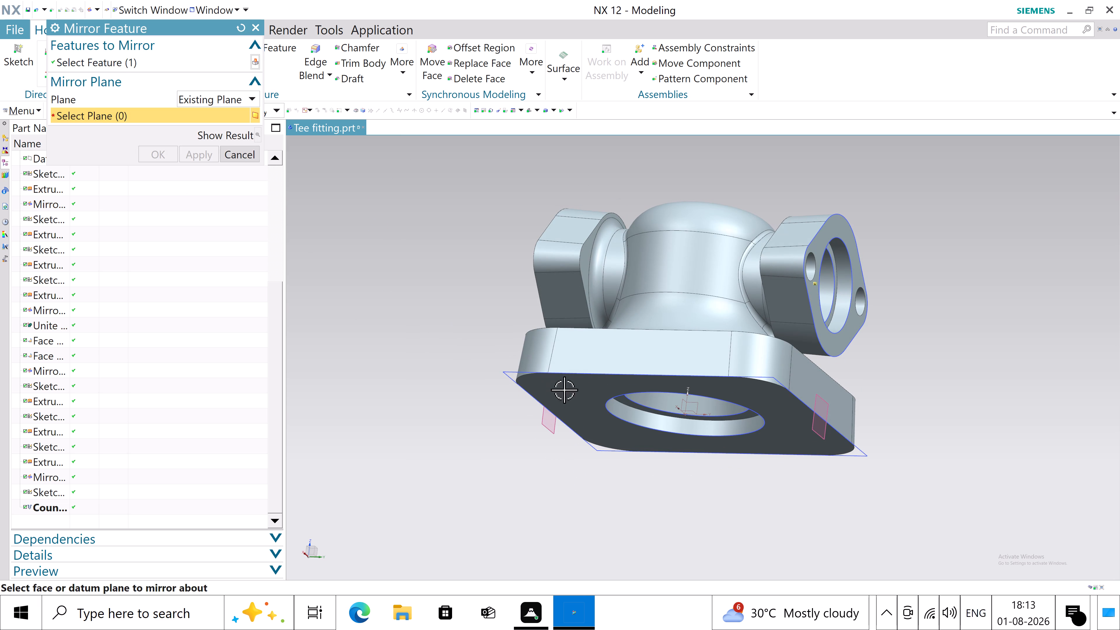
scroll(667, 411, "up", 3)
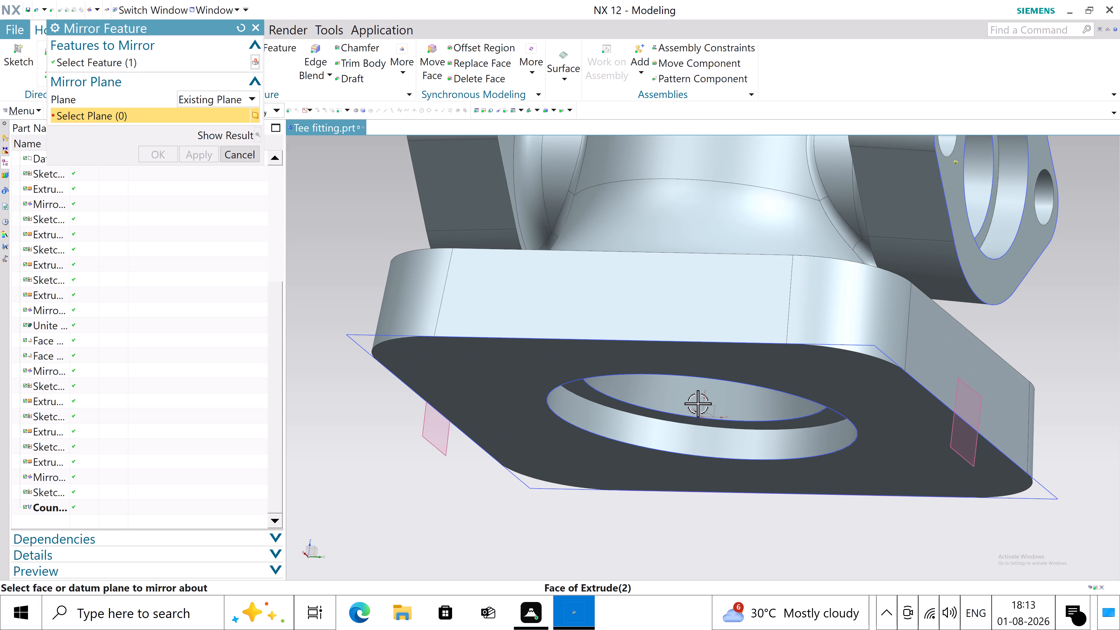
left_click(698, 403)
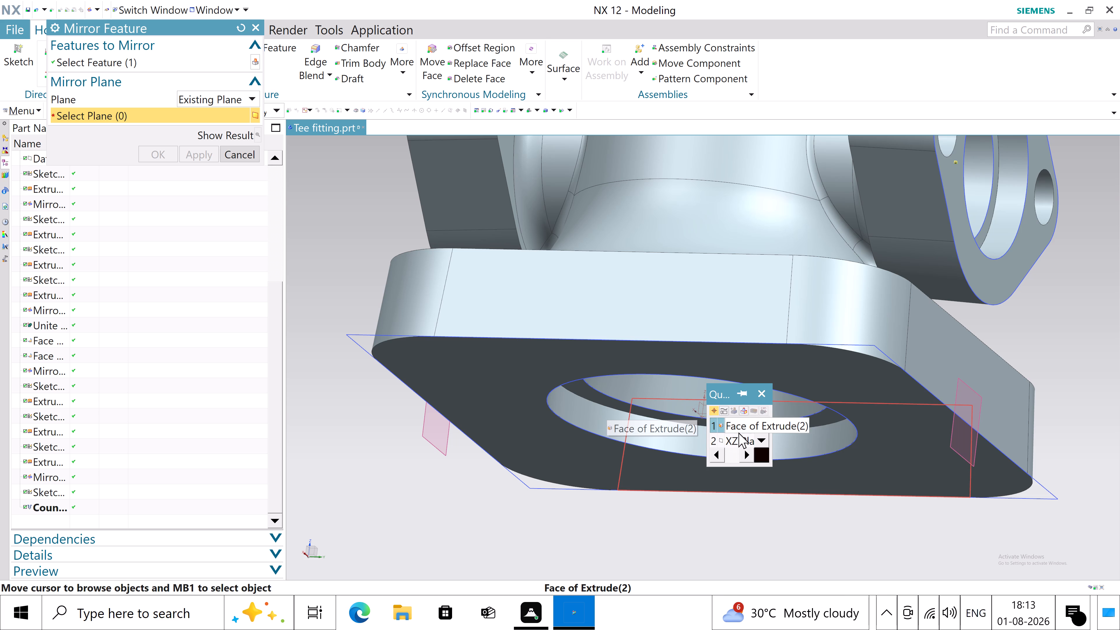
left_click(739, 442)
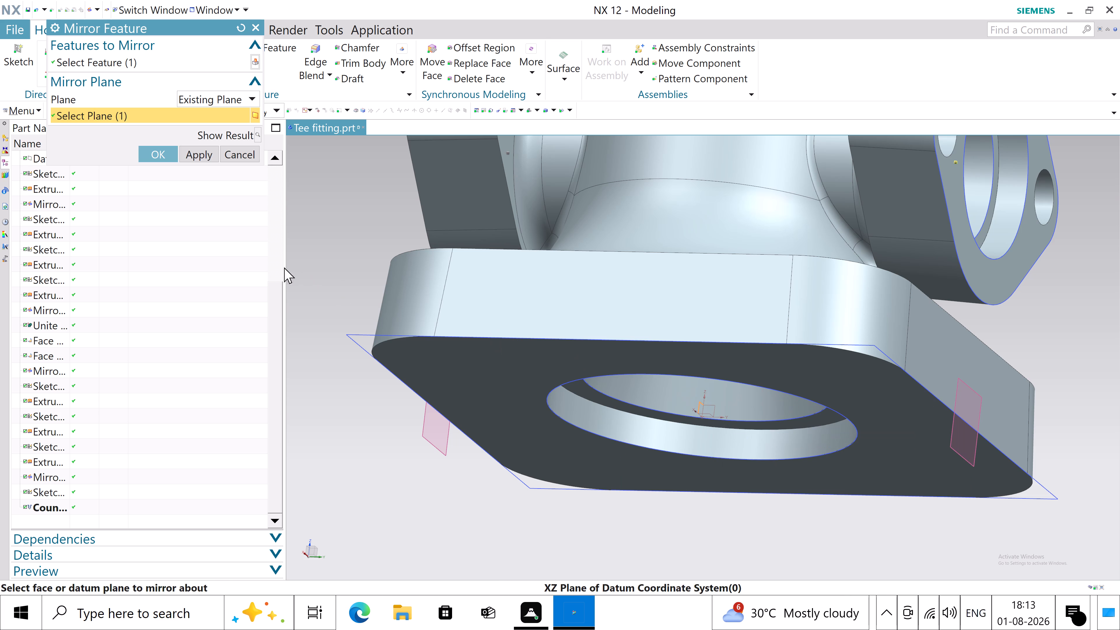
left_click(153, 157)
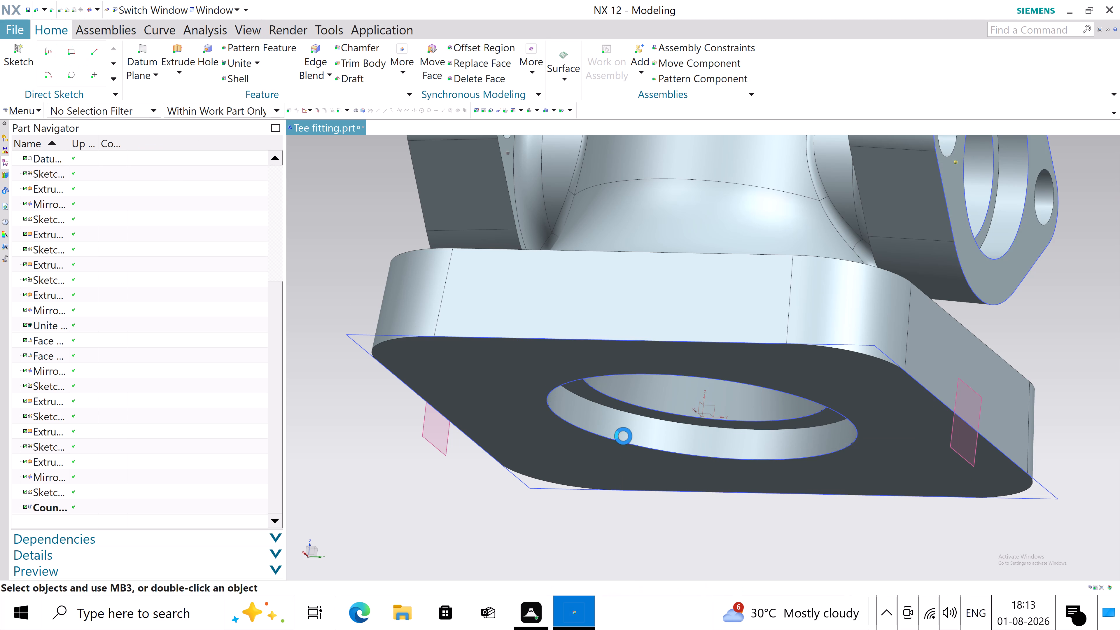
Inspect the mirrored counterbored holes on the opposite side port's flange from several angles.
scroll(623, 436, "down", 4)
middle_click_drag(542, 340, 610, 403)
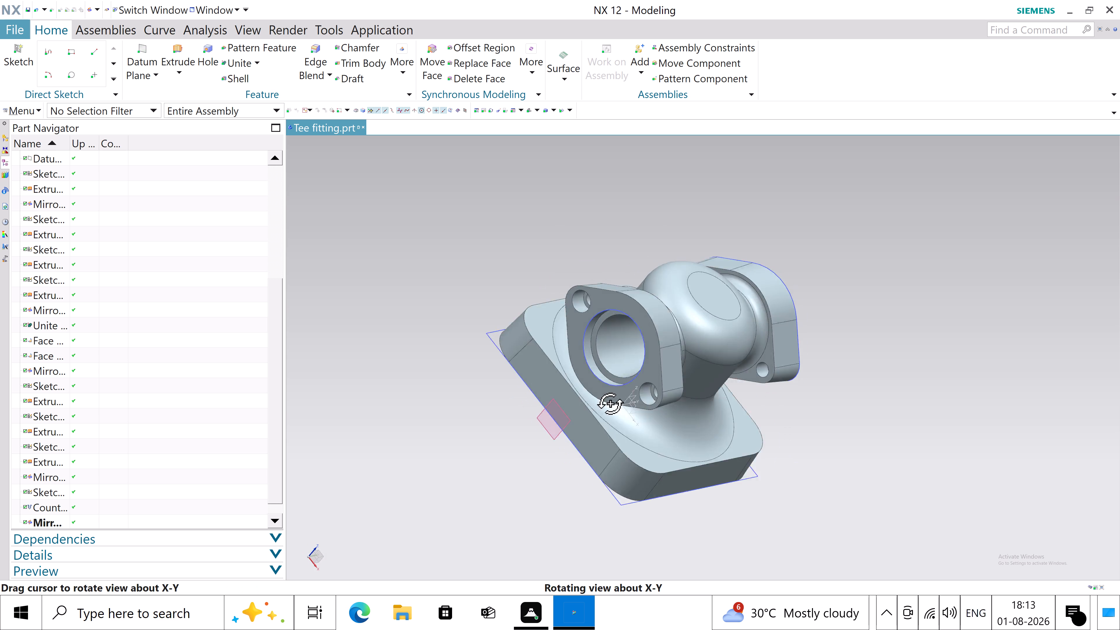
middle_click_drag(610, 403, 545, 362)
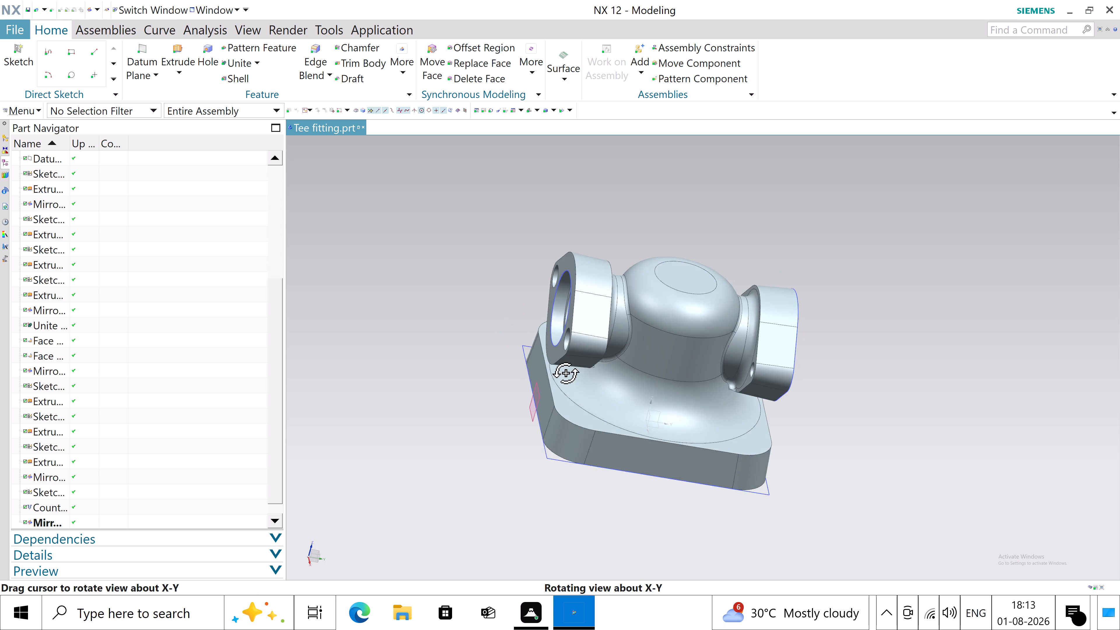
middle_click_drag(545, 362, 410, 369)
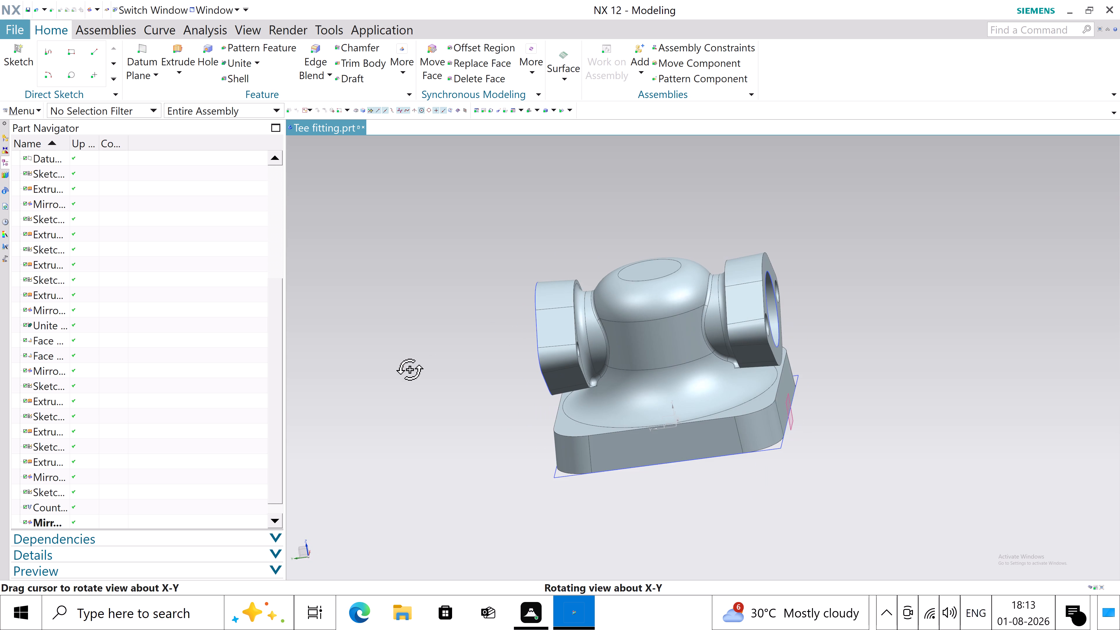
middle_click_drag(410, 369, 411, 369)
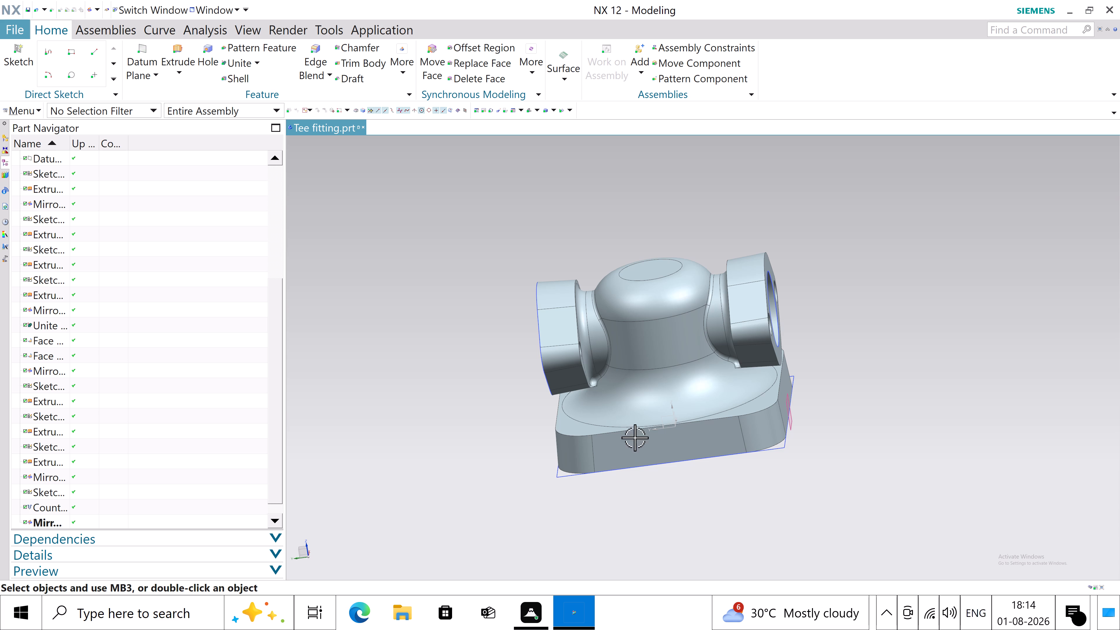
left_click(17, 107)
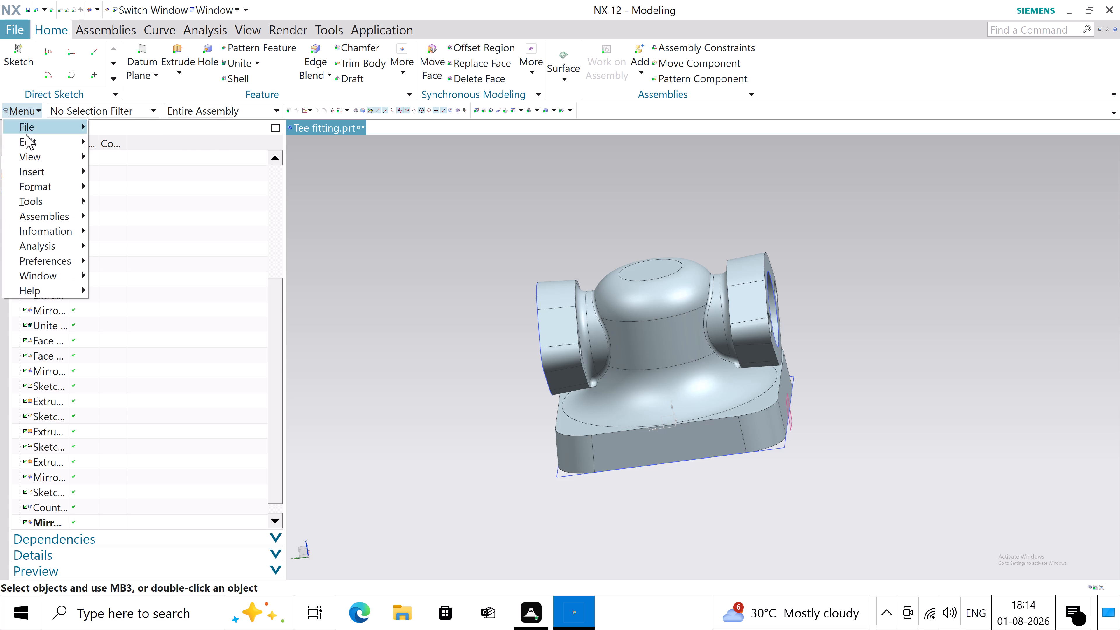
left_click(327, 242)
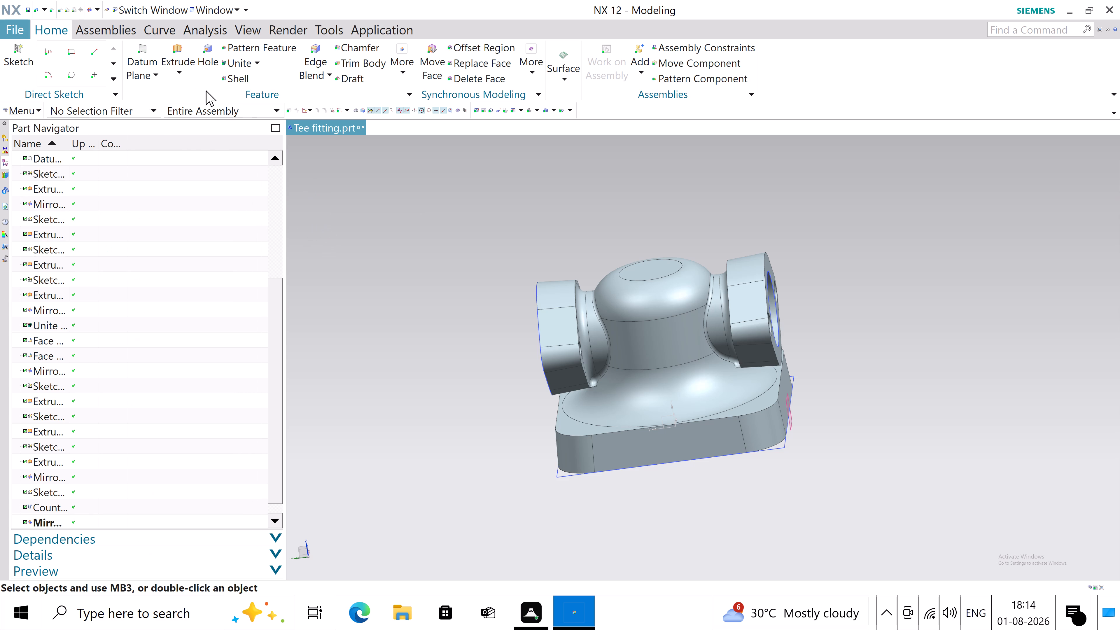
Start a counterbored hole on the base's top face and place one sketch point near the base corner.
left_click(203, 58)
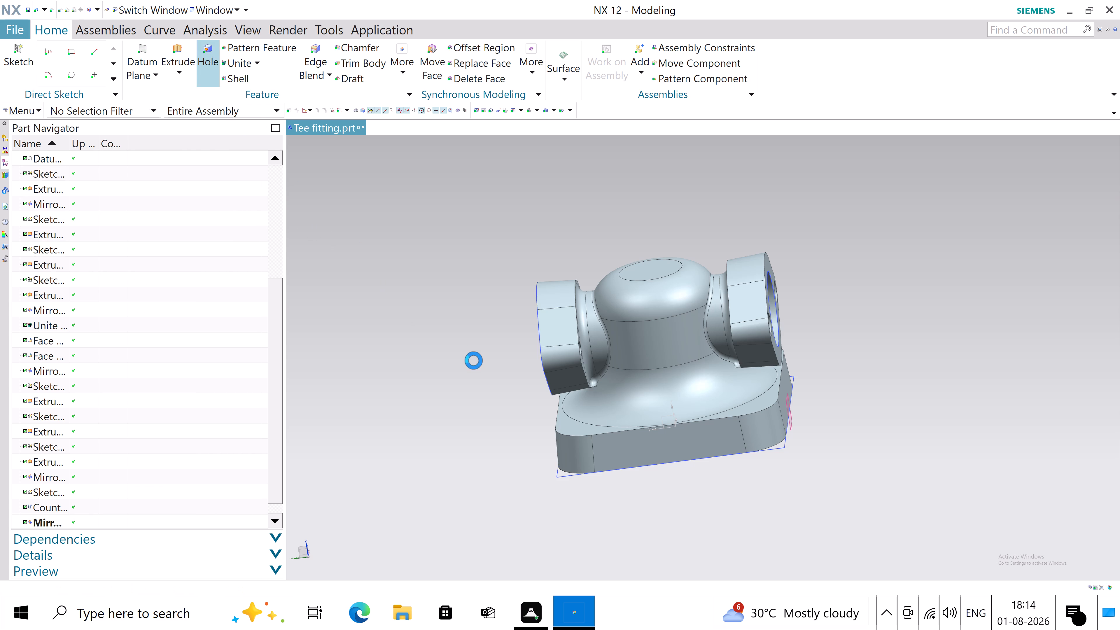
left_click(579, 430)
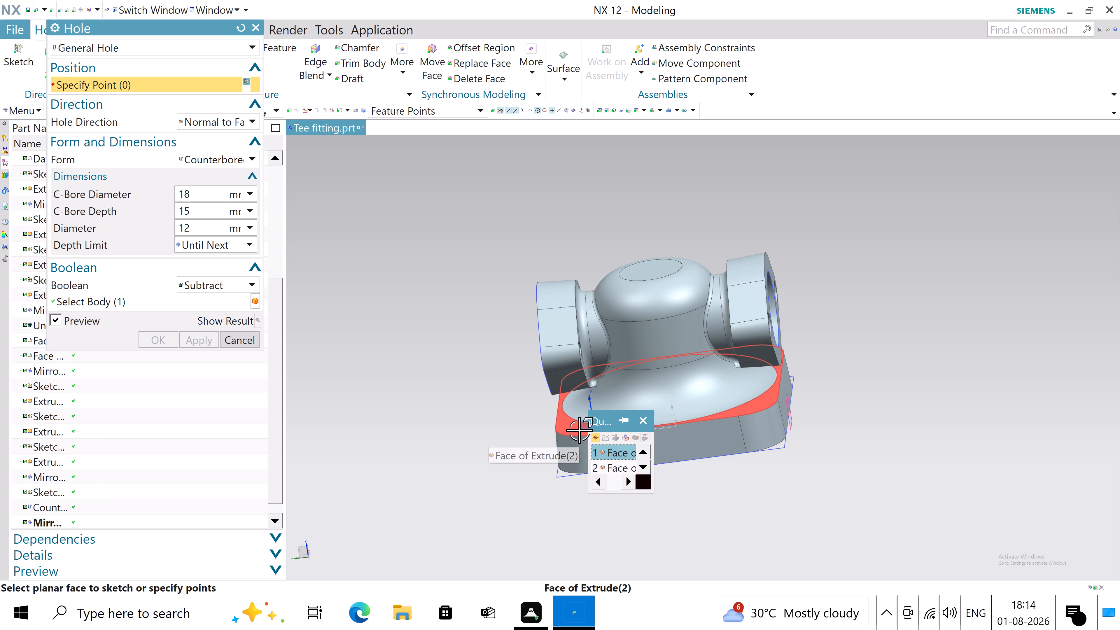
left_click(619, 450)
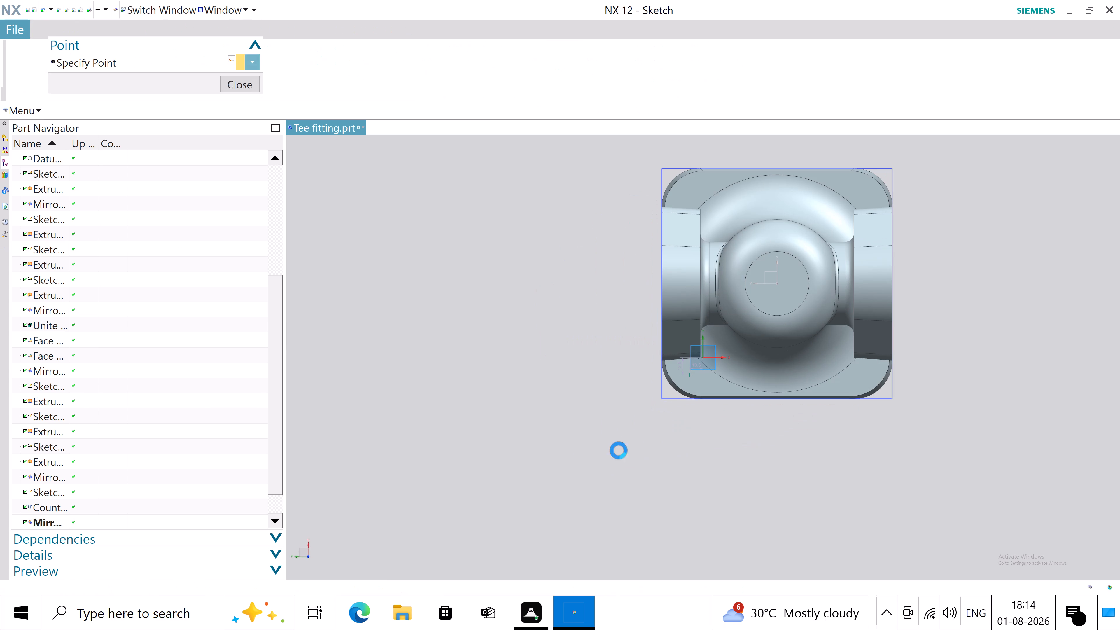
left_click(232, 85)
Dimension the hole point vertically at 30 mm from the base outline's lower horizontal line in the sketch.
scroll(649, 358, "down", 1)
scroll(685, 352, "down", 2)
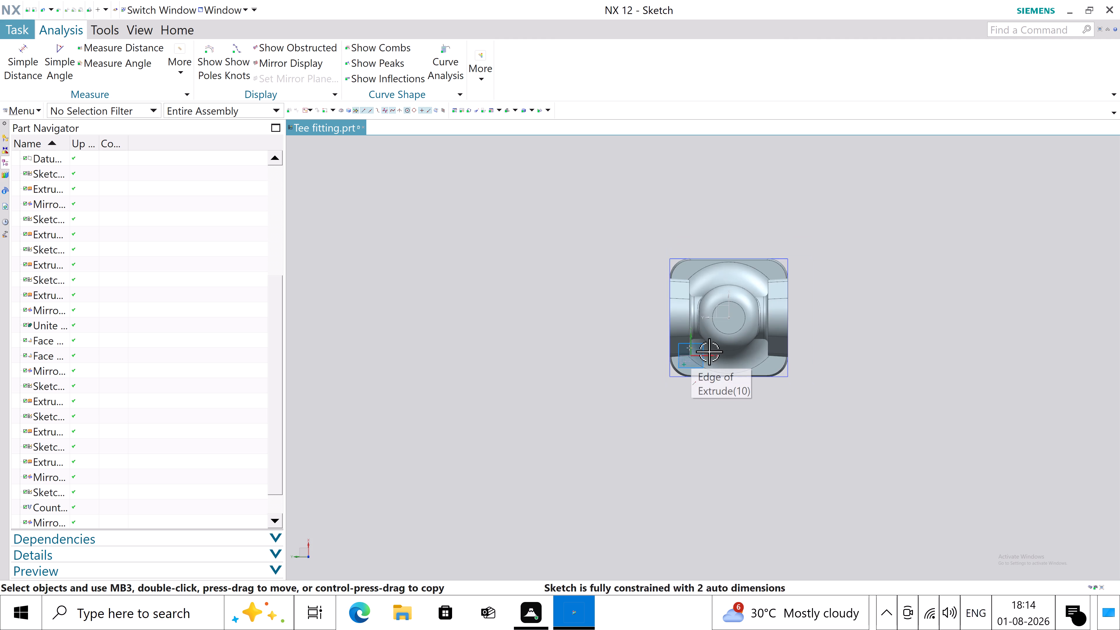
scroll(709, 351, "up", 9)
scroll(612, 500, "up", 1)
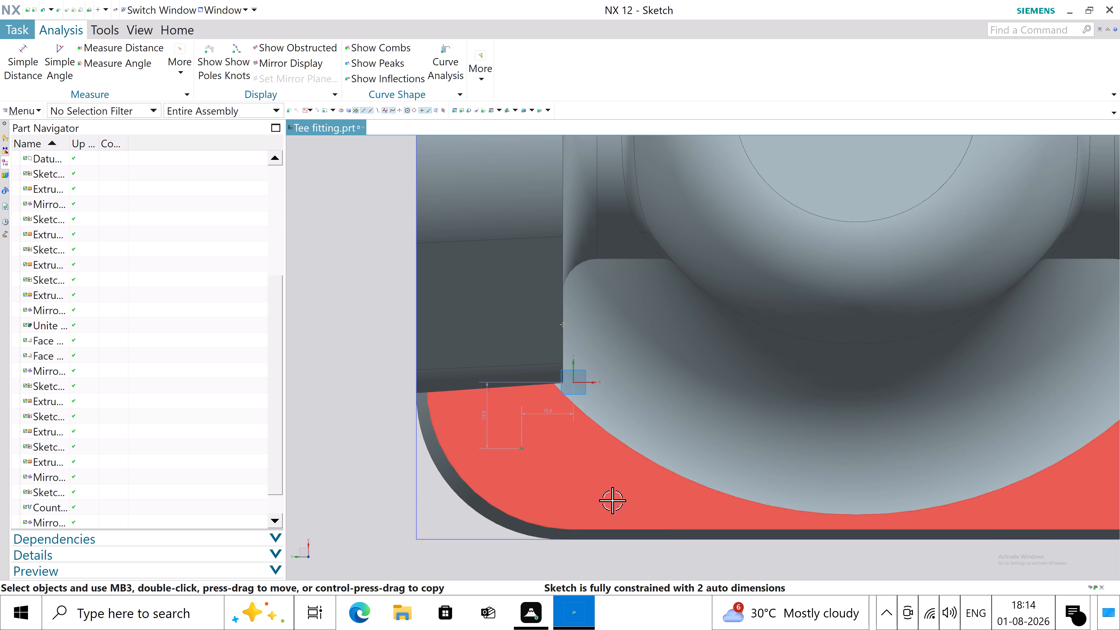
scroll(529, 340, "down", 1)
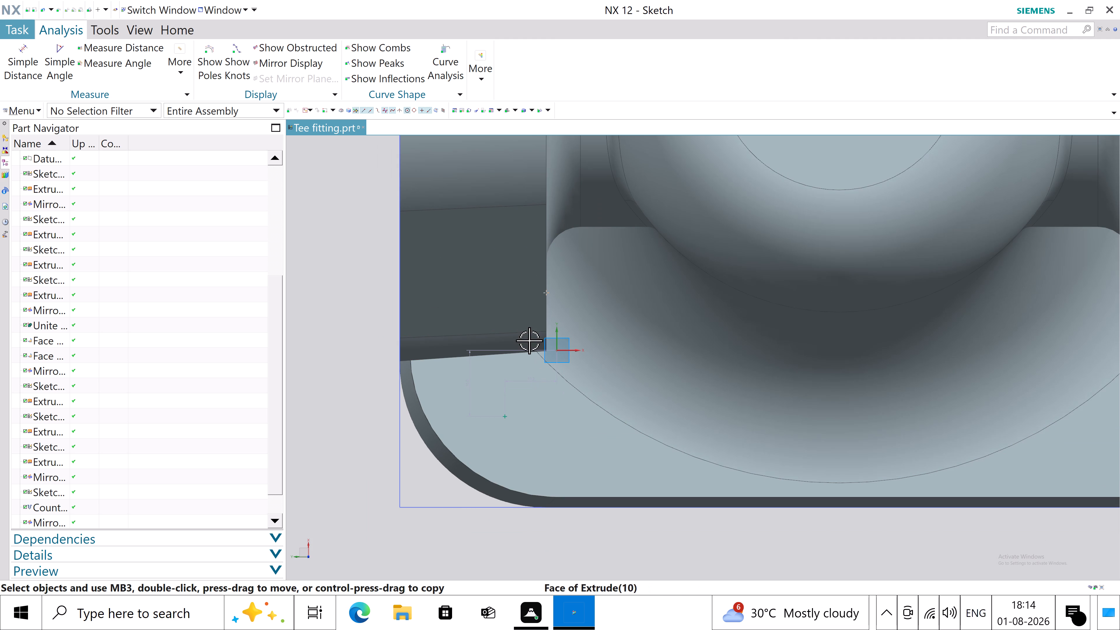
left_click(172, 32)
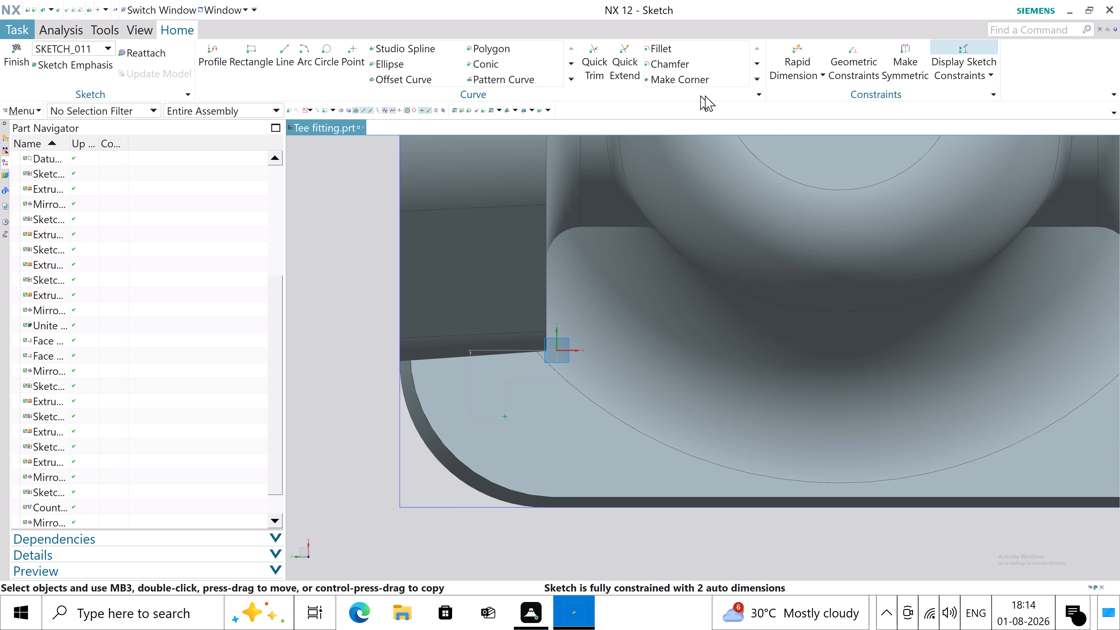
left_click(797, 76)
left_click(802, 94)
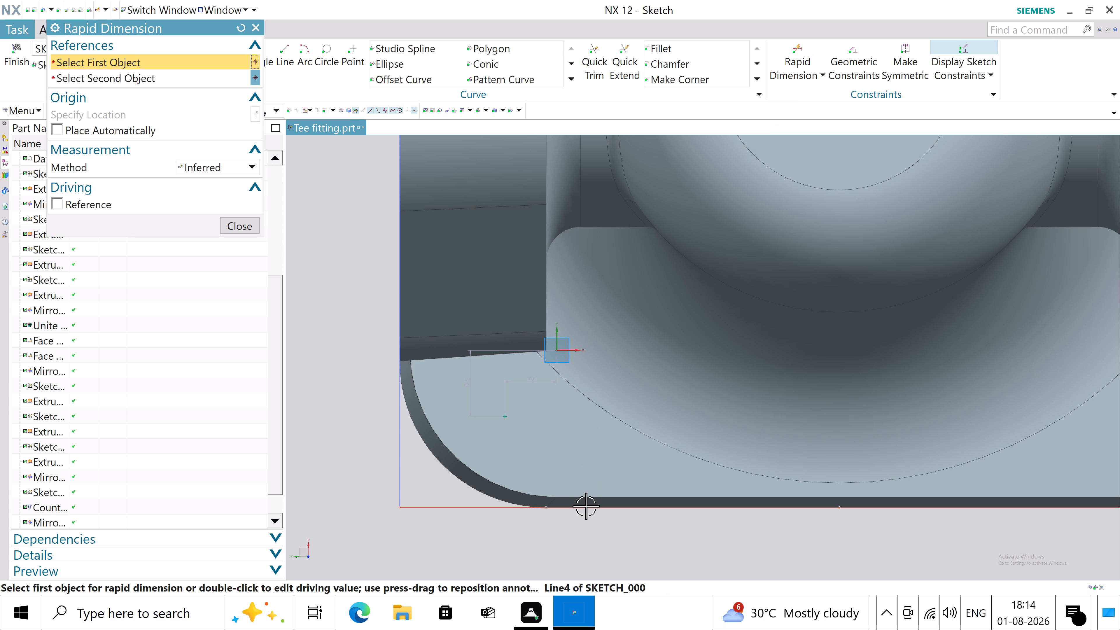
left_click(603, 509)
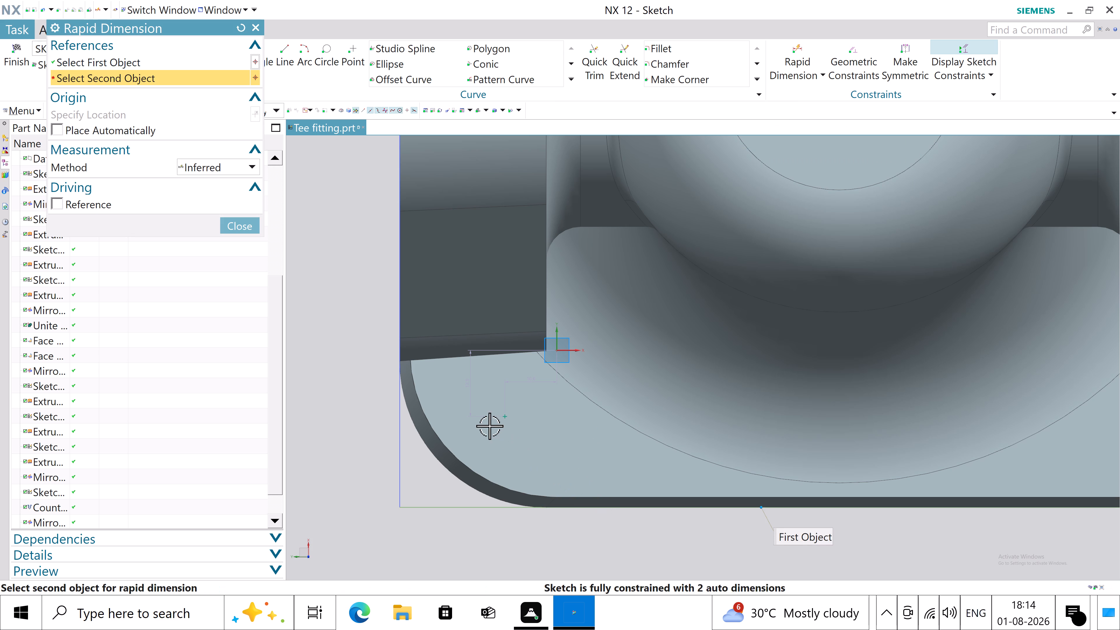
left_click(504, 414)
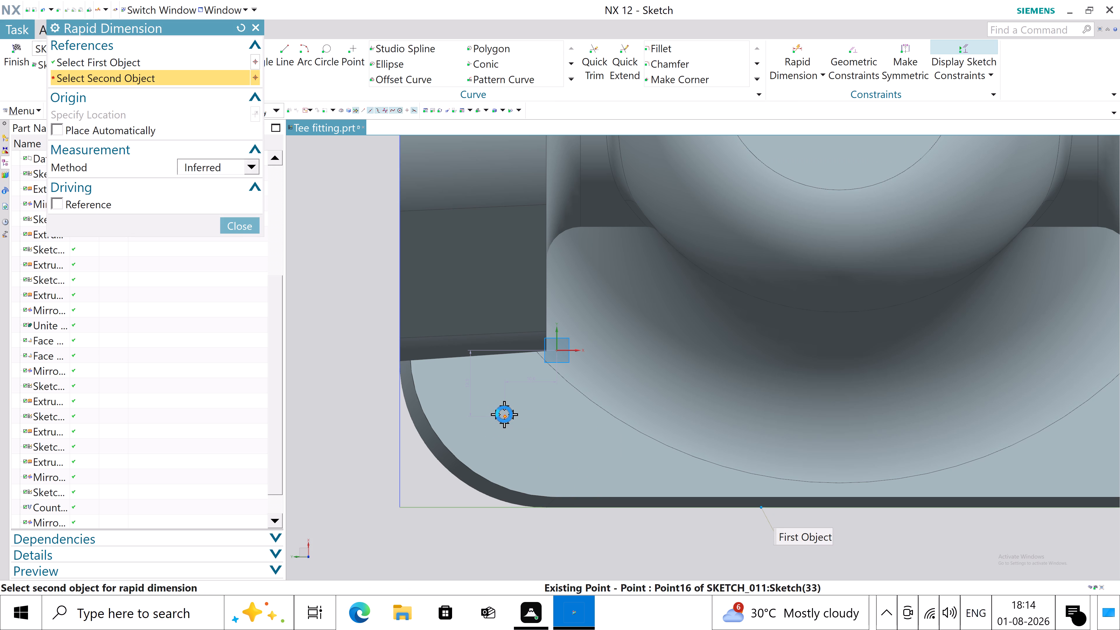
left_click(366, 454)
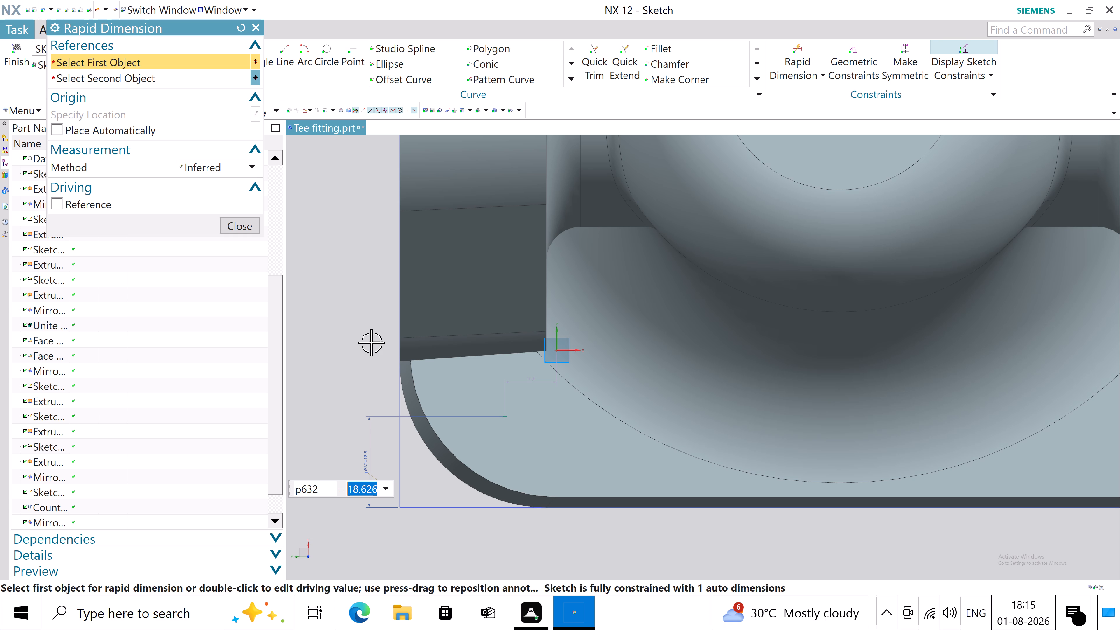
type("30")
key("Return")
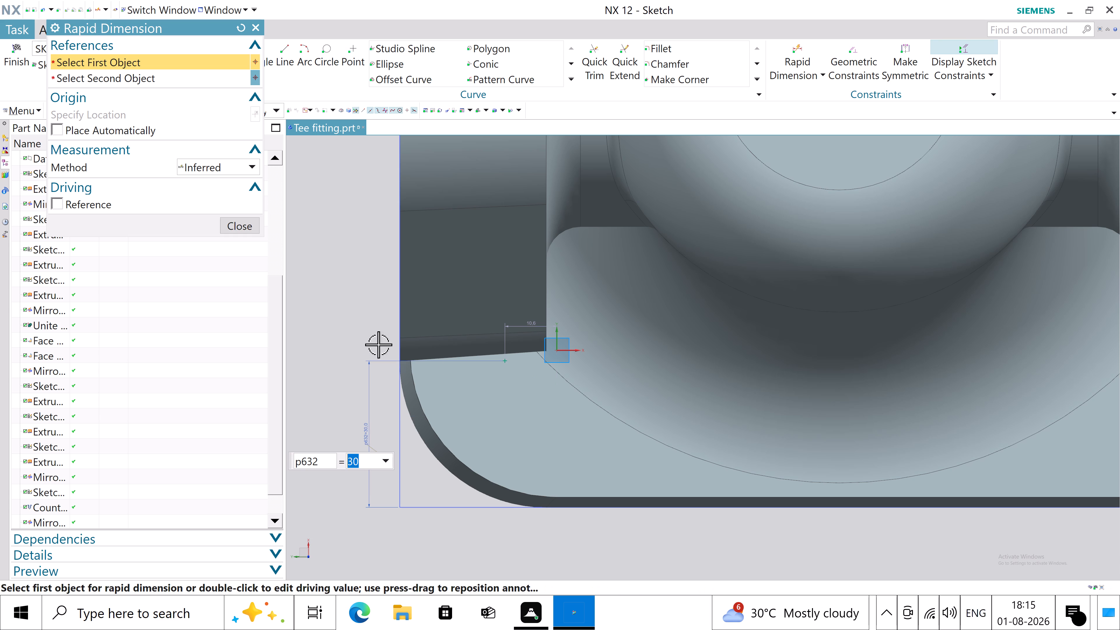
left_click(257, 228)
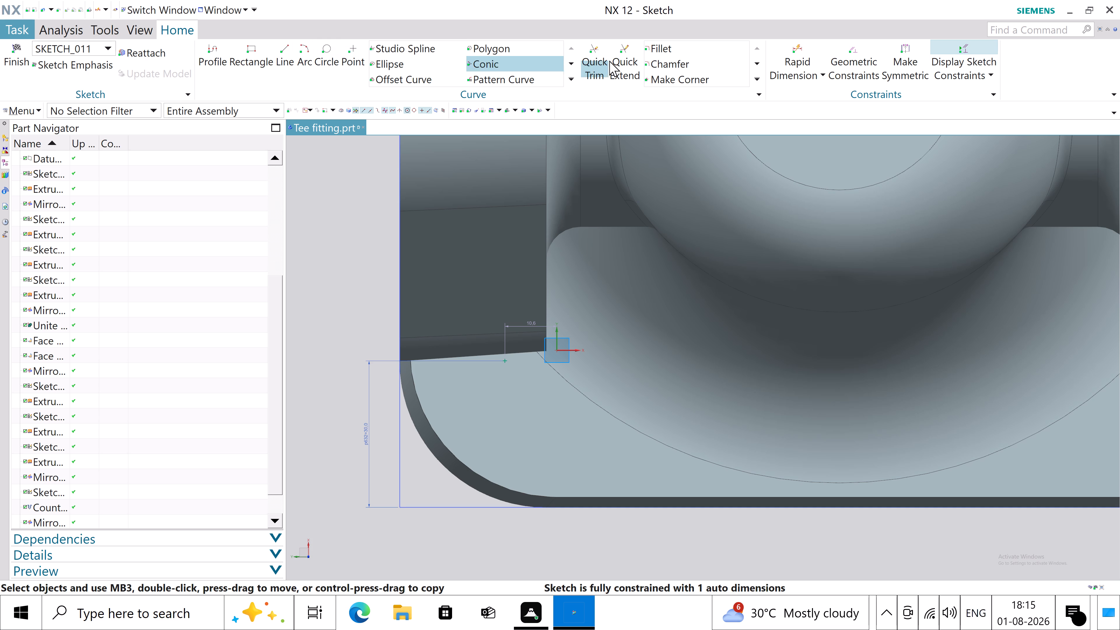
Dimension the hole point horizontally at 30 mm from the base outline's adjacent vertical line beside the side port.
left_click(803, 74)
left_click(808, 93)
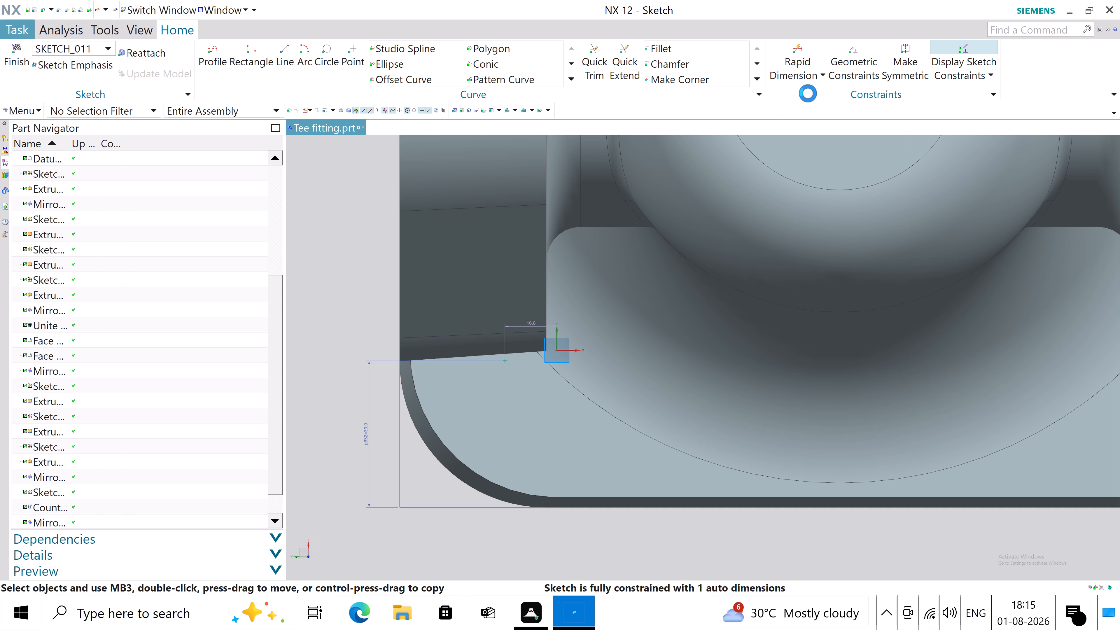
middle_click_drag(433, 438, 451, 438)
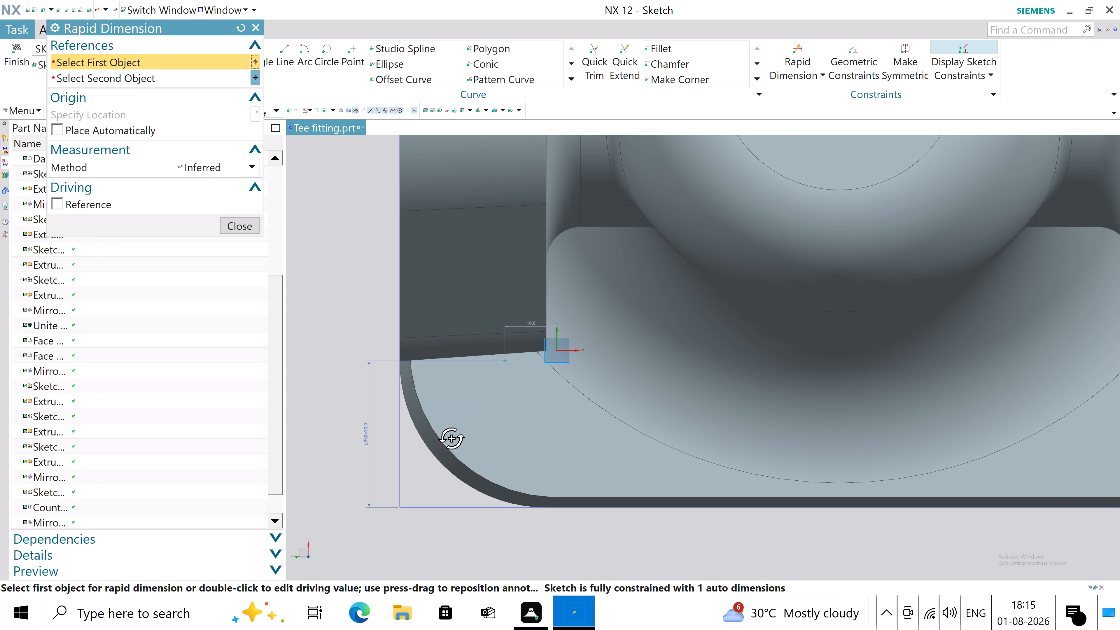
middle_click_drag(451, 438, 461, 434)
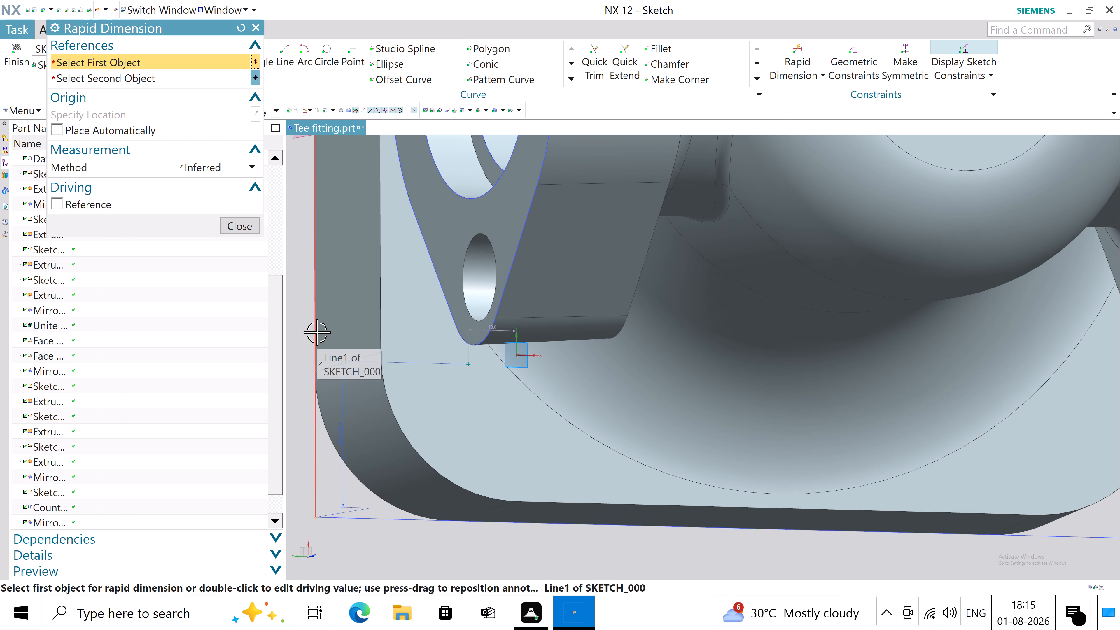
left_click(317, 332)
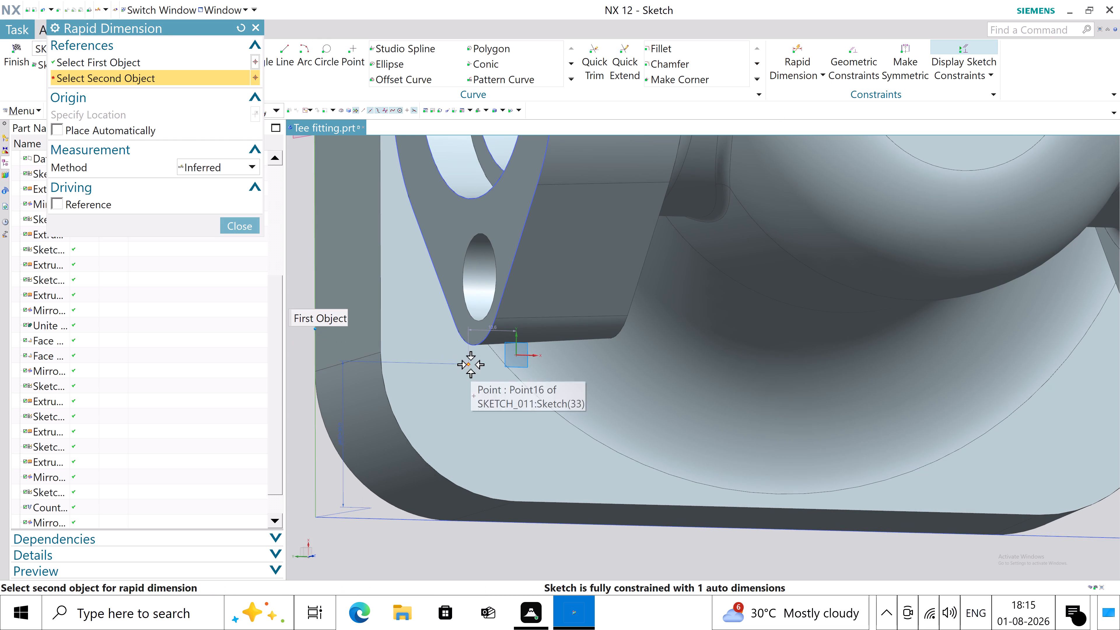
left_click(470, 364)
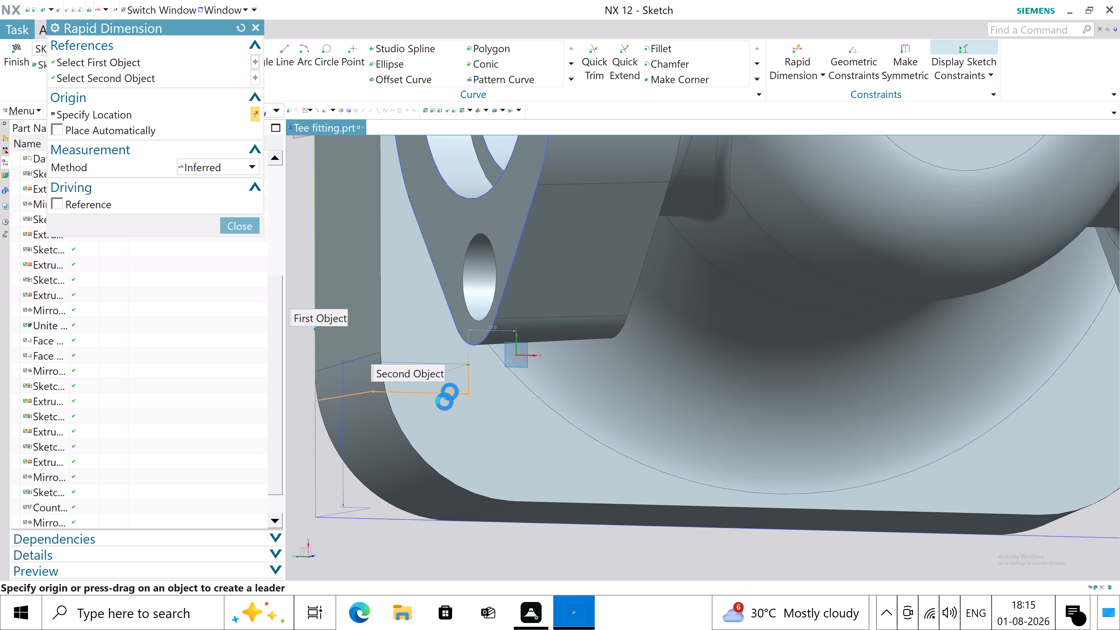
left_click(444, 402)
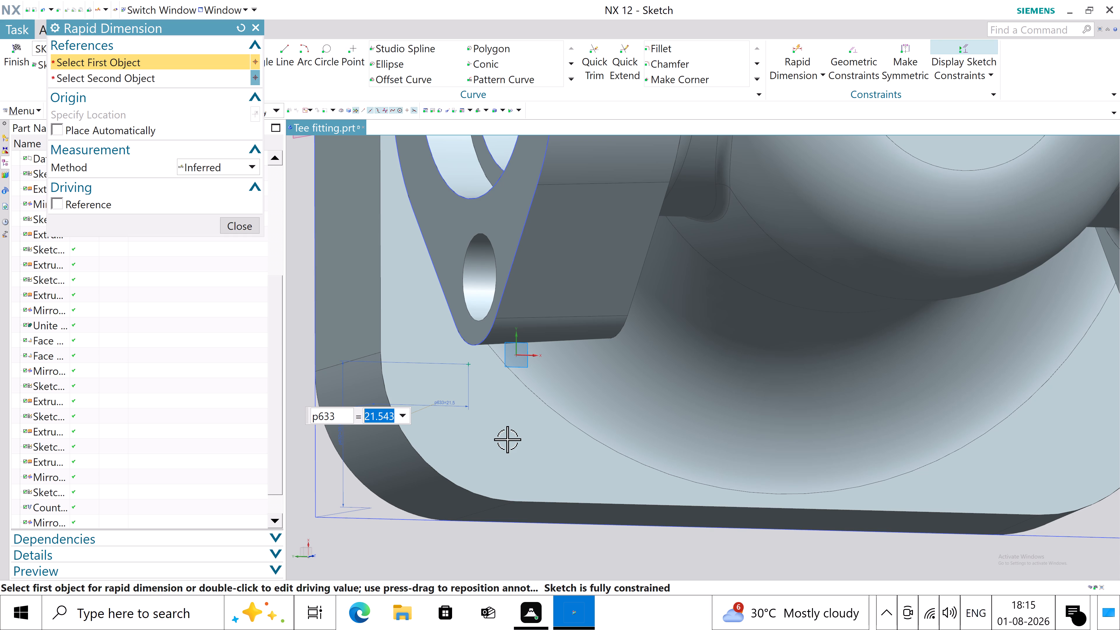
type("30")
key("Return")
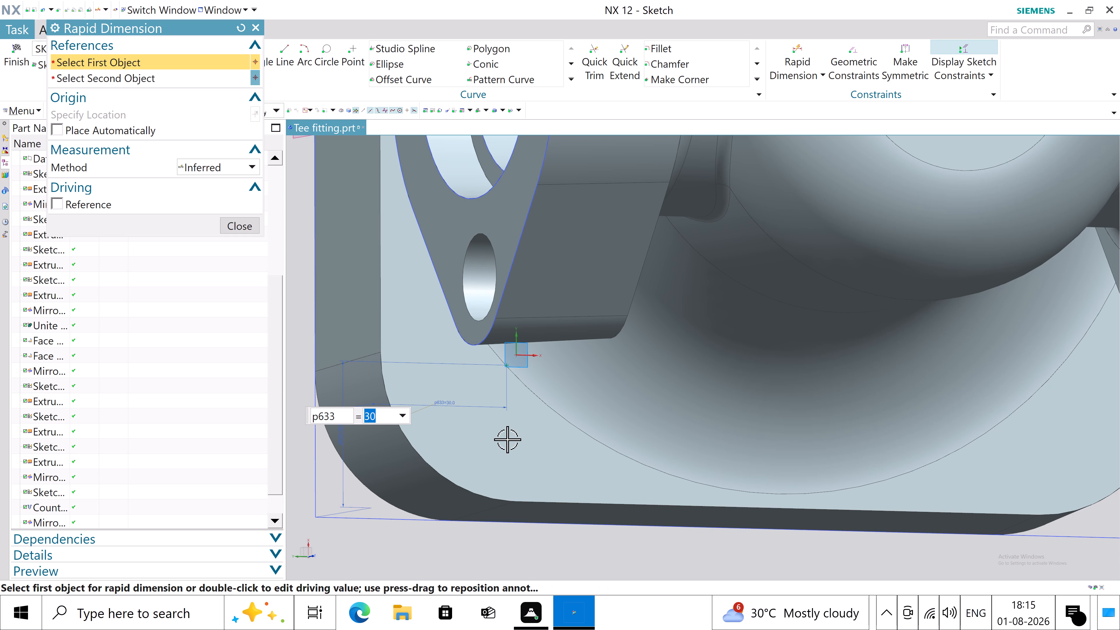
left_click(250, 228)
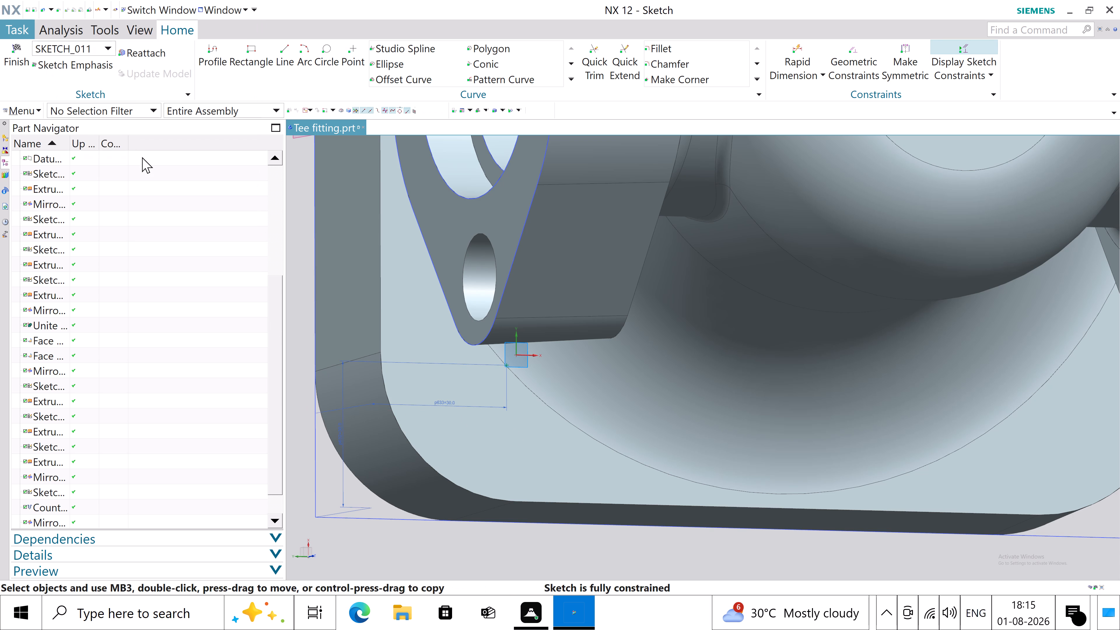
Finish the point sketch and create the base corner hole with counterbore diameter 20 mm, counterbore depth 15 mm and hole diameter 12 mm.
left_click(22, 69)
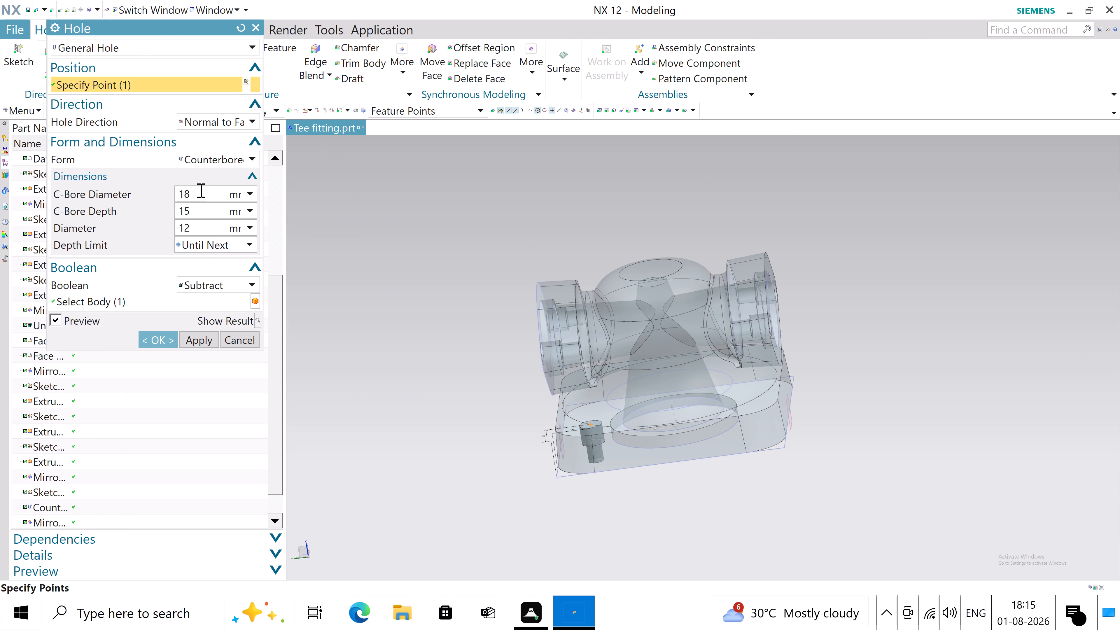
left_click_drag(199, 190, 153, 196)
type("20")
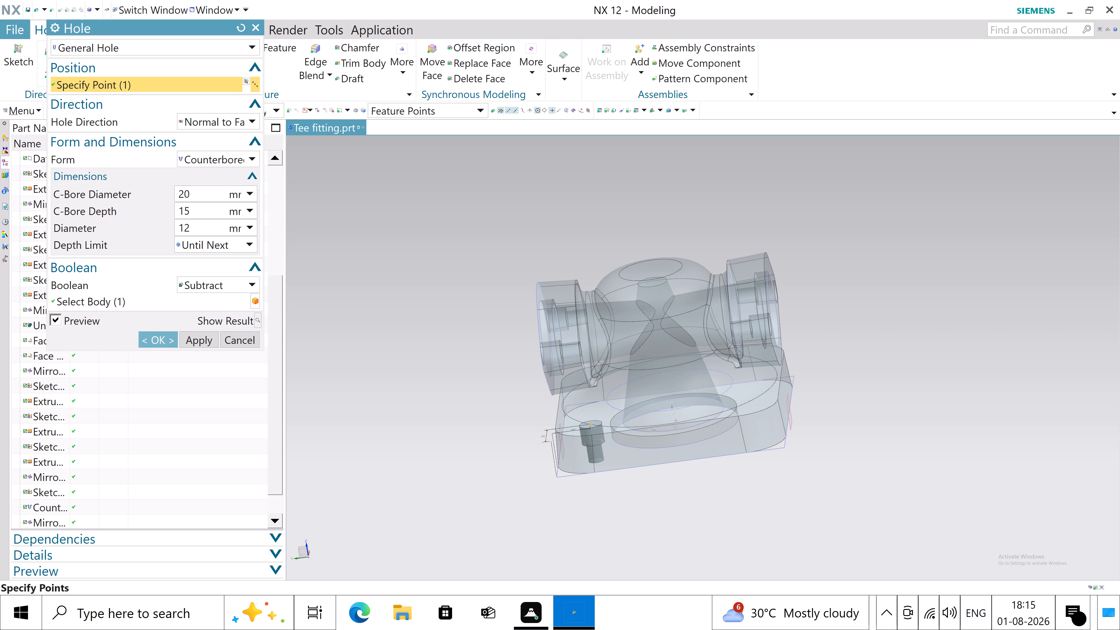
key("Tab")
left_click(165, 341)
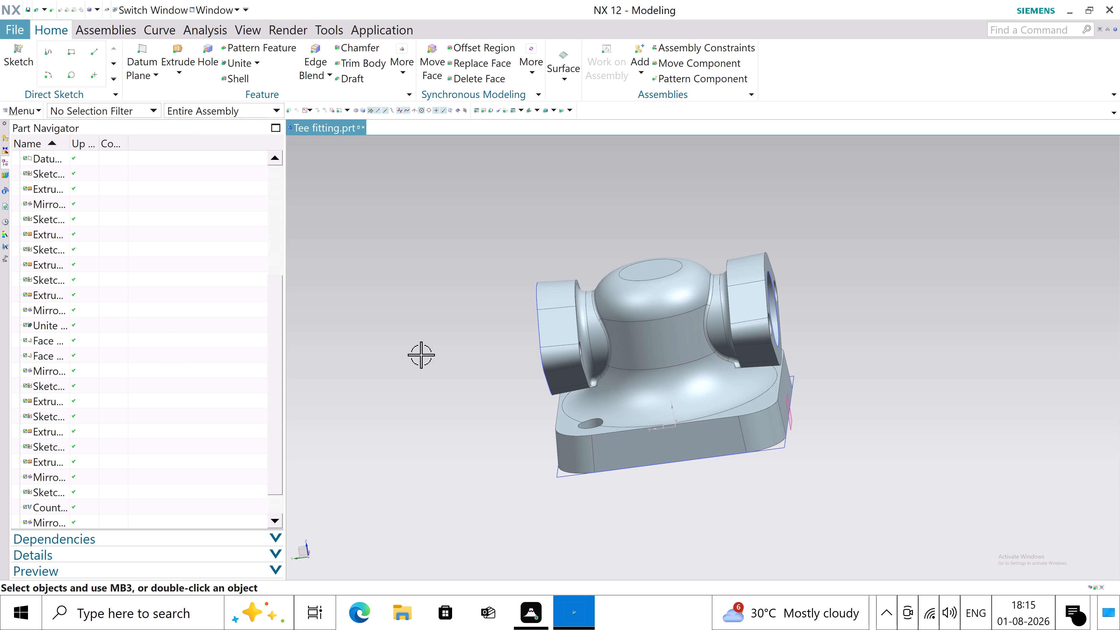
Start a Pattern Feature of the base corner's counterbored hole and choose the Linear layout.
middle_click_drag(421, 357, 442, 389)
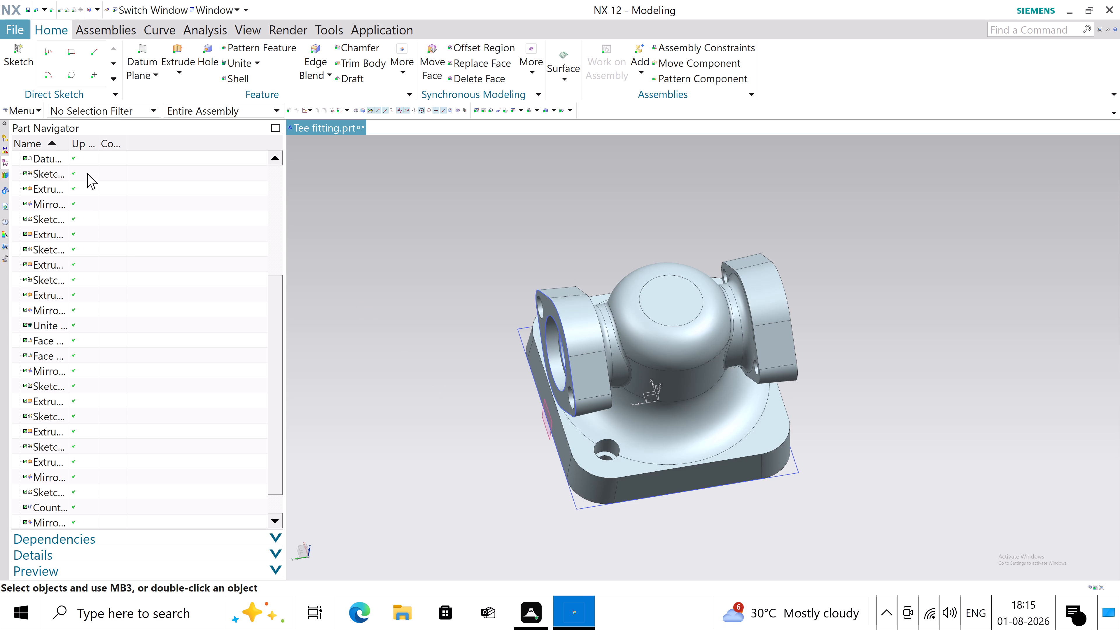
left_click(286, 48)
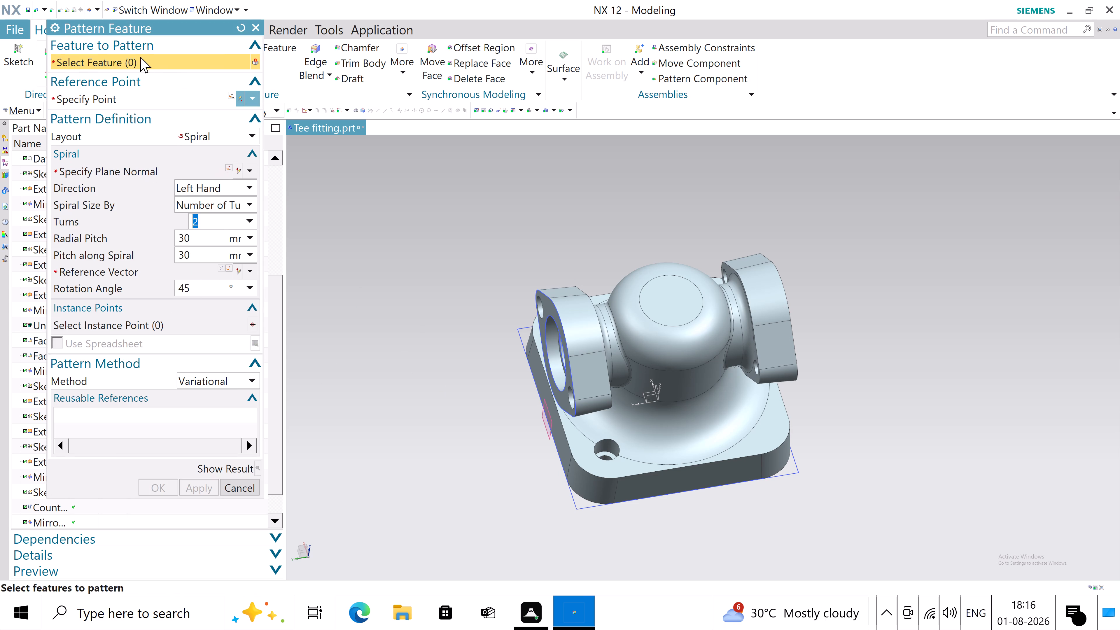
left_click_drag(144, 28, 373, 69)
scroll(8, 360, "down", 3)
scroll(118, 440, "down", 3)
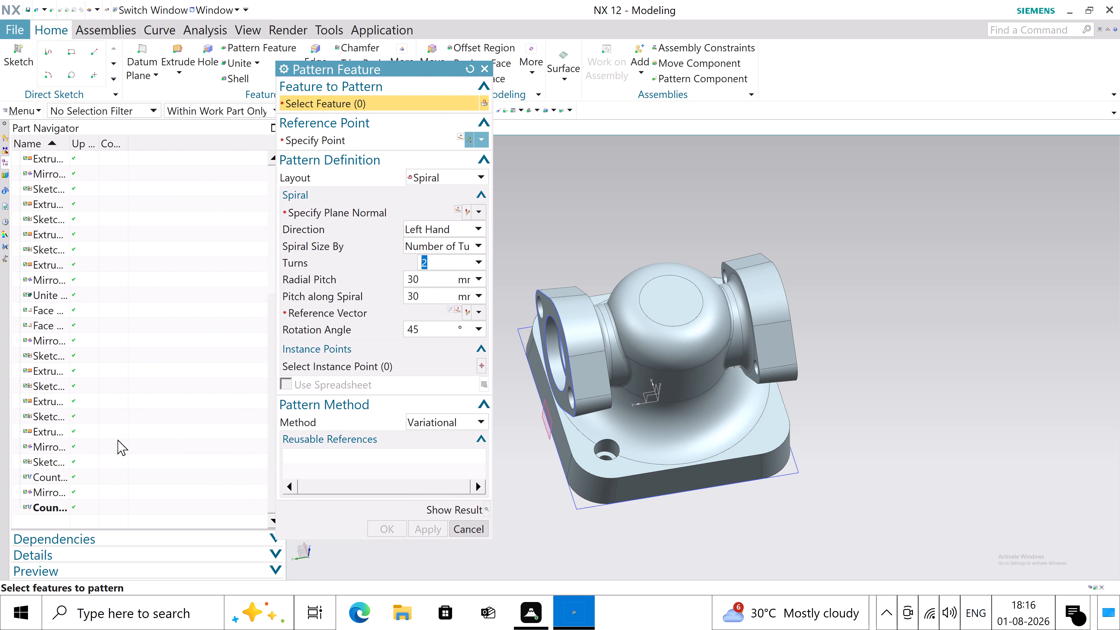
scroll(115, 437, "up", 2)
scroll(115, 437, "down", 2)
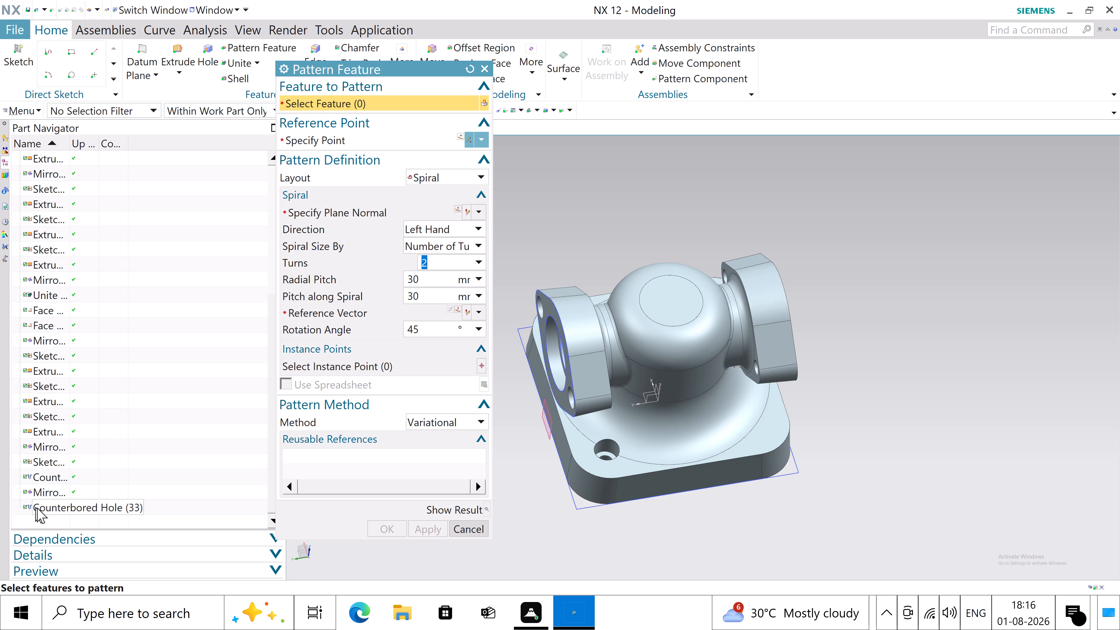
left_click(47, 512)
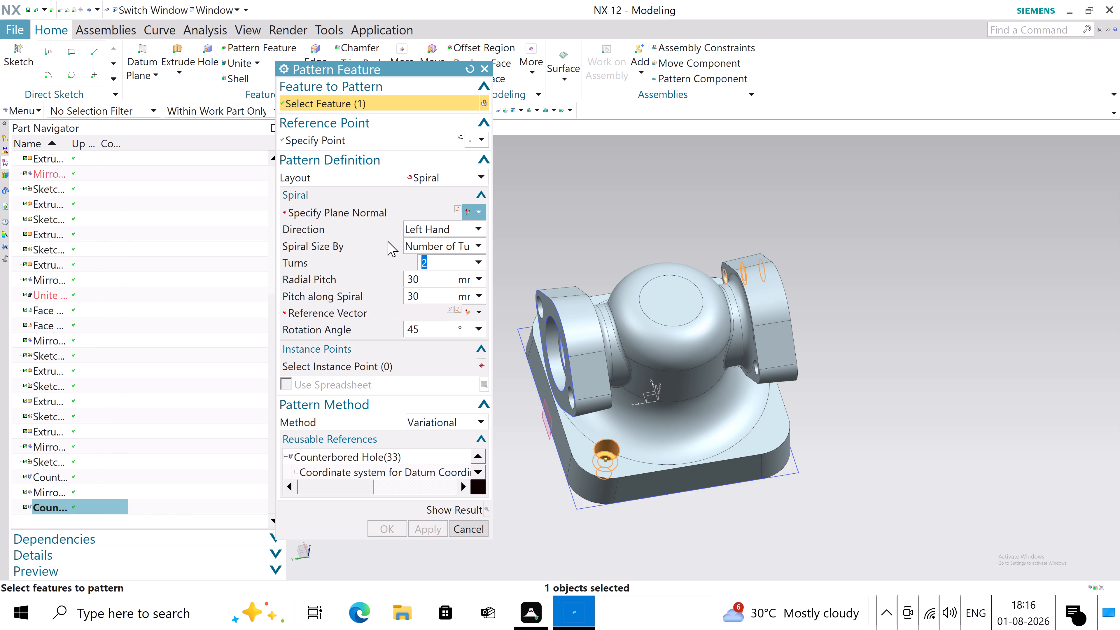
left_click(427, 174)
left_click(433, 197)
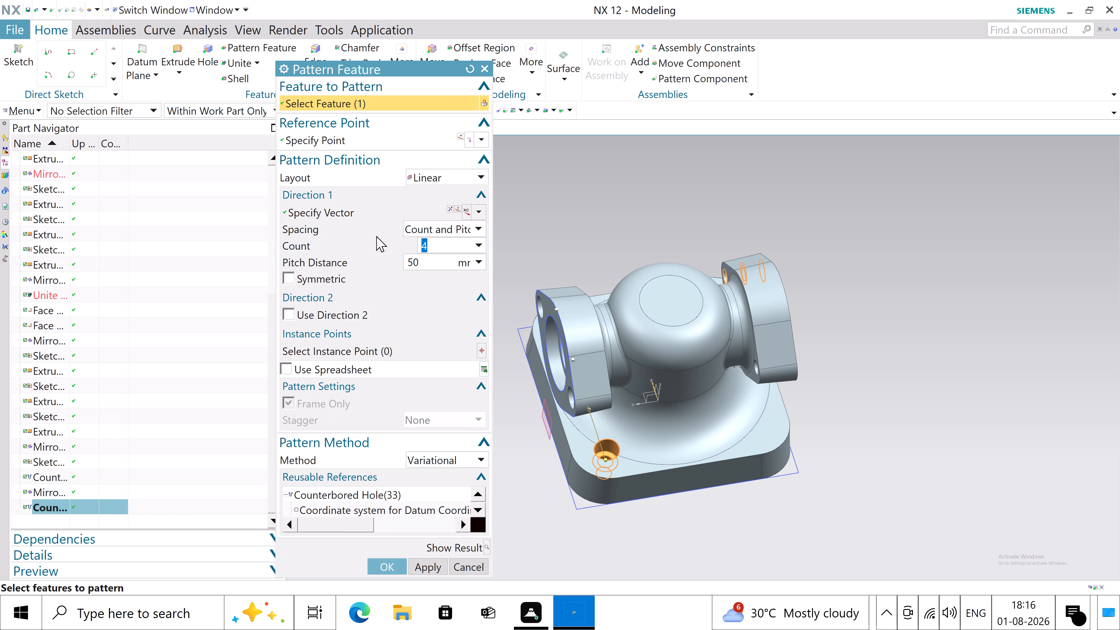
Set the pattern's Direction 1 to a count of 2 with a 180 mm pitch distance, keeping the XC-axis vector.
left_click(367, 213)
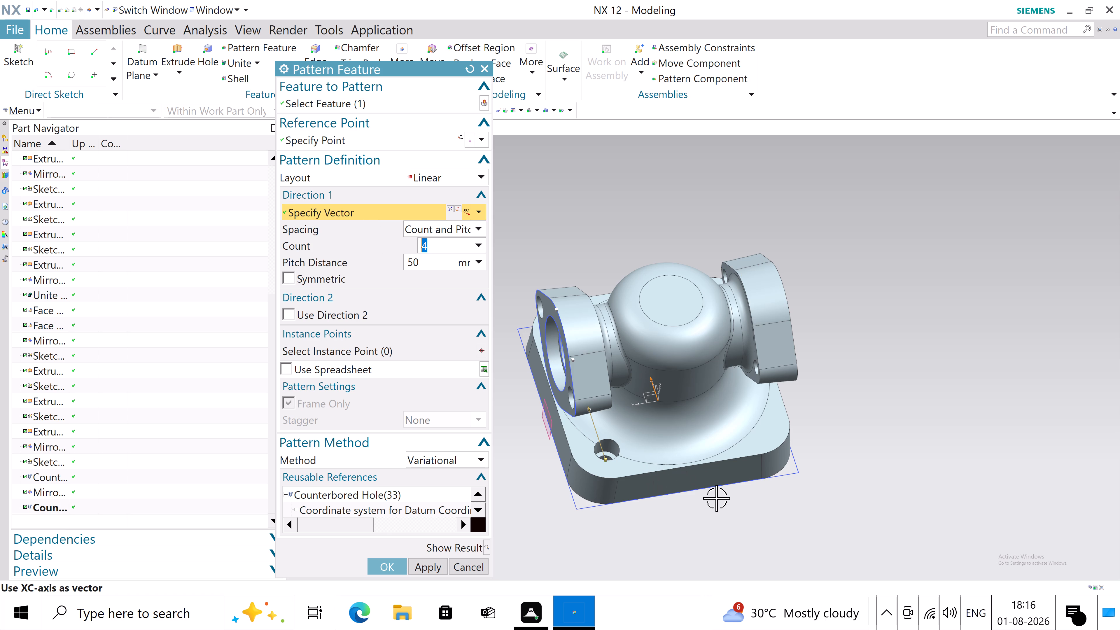
middle_click_drag(741, 501, 752, 502)
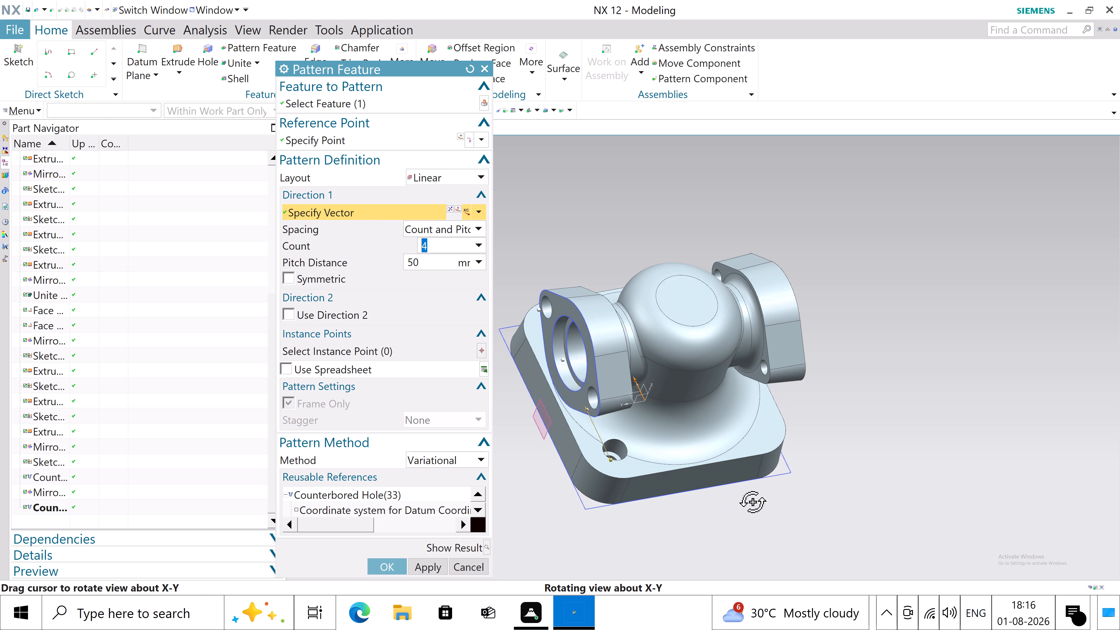
middle_click_drag(752, 502, 751, 515)
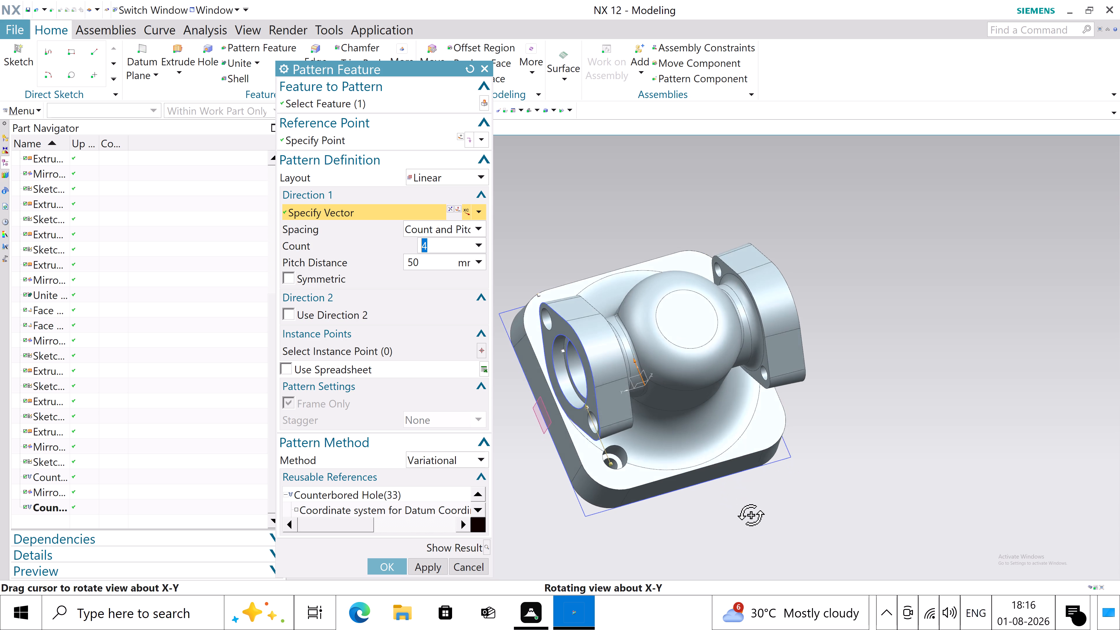
middle_click_drag(751, 515, 741, 506)
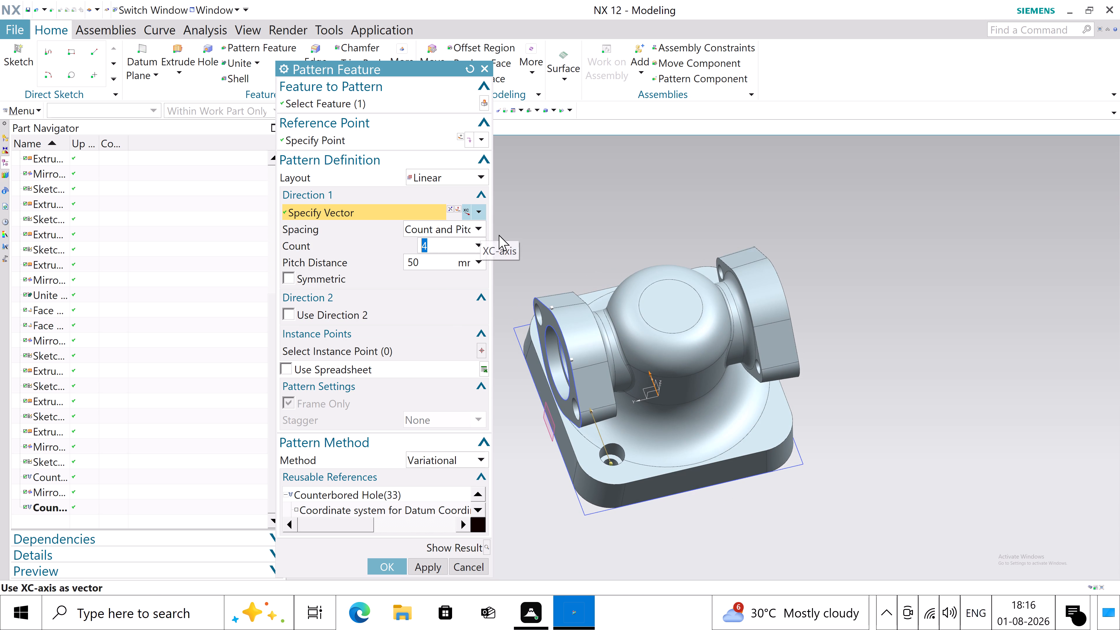
middle_click_drag(895, 292, 907, 284)
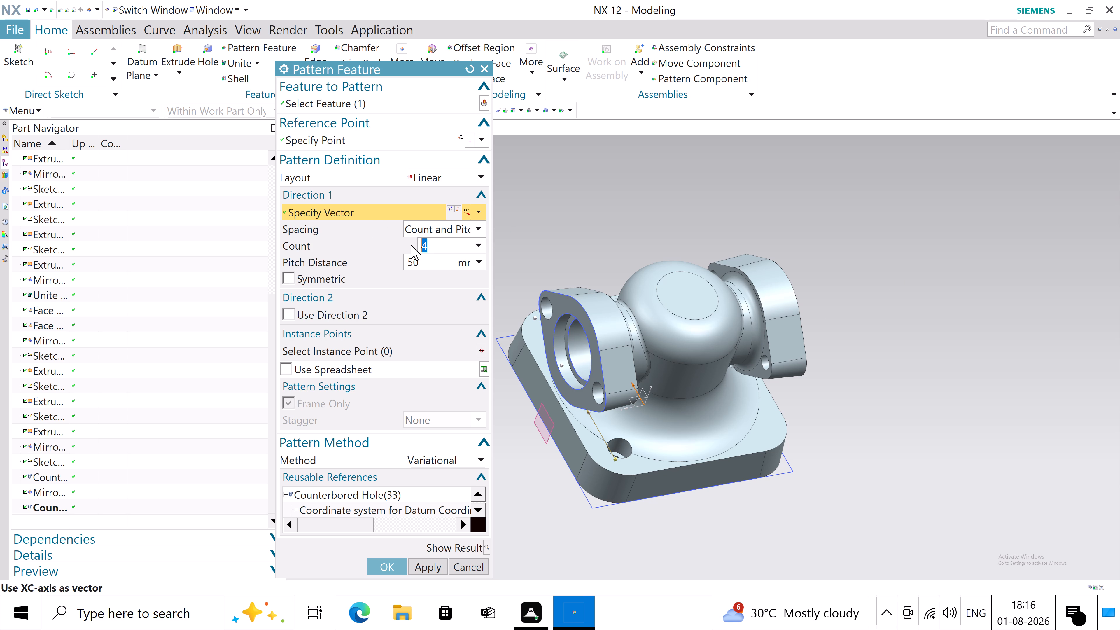
key("2")
key("Tab")
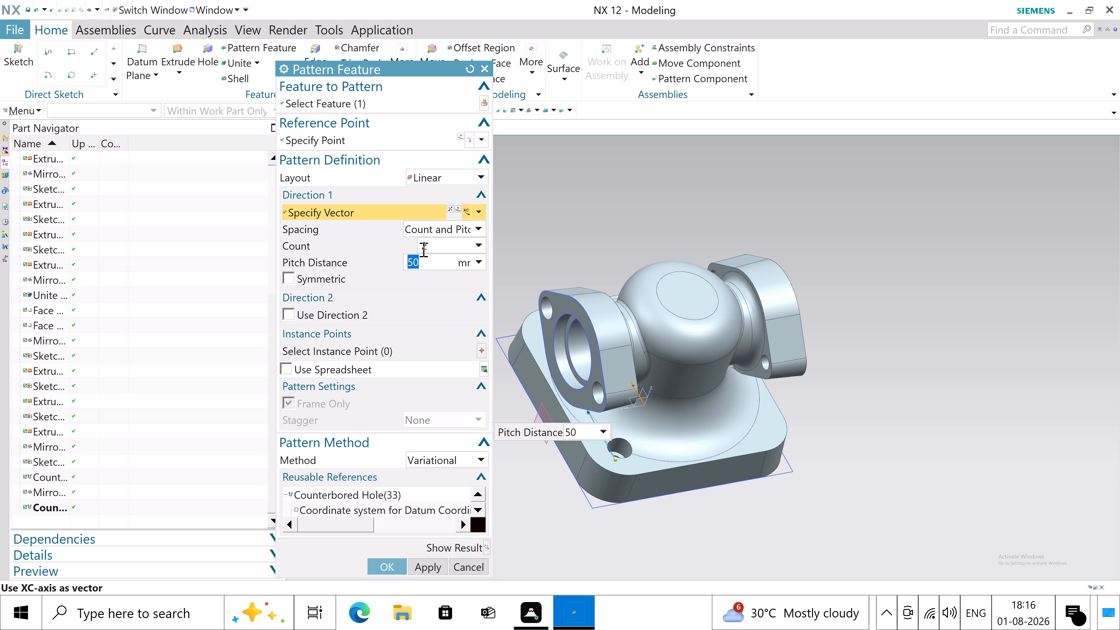
type("180")
key("Tab")
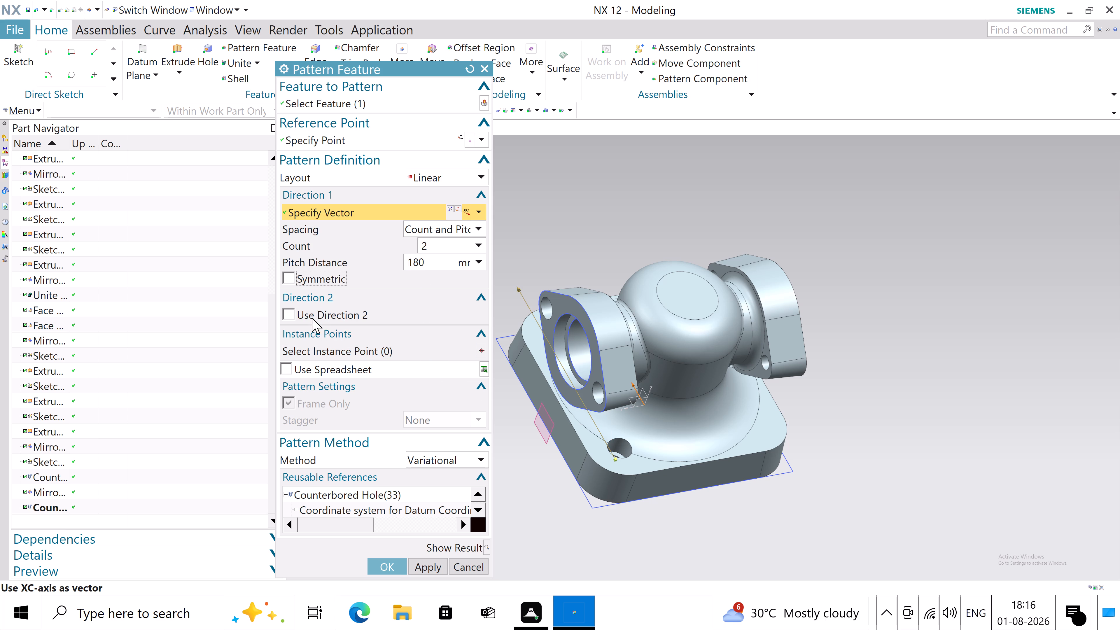
Enable Direction 2 with a count of 2 and a pitch distance of 180 mm, and create the hole pattern.
left_click(292, 312)
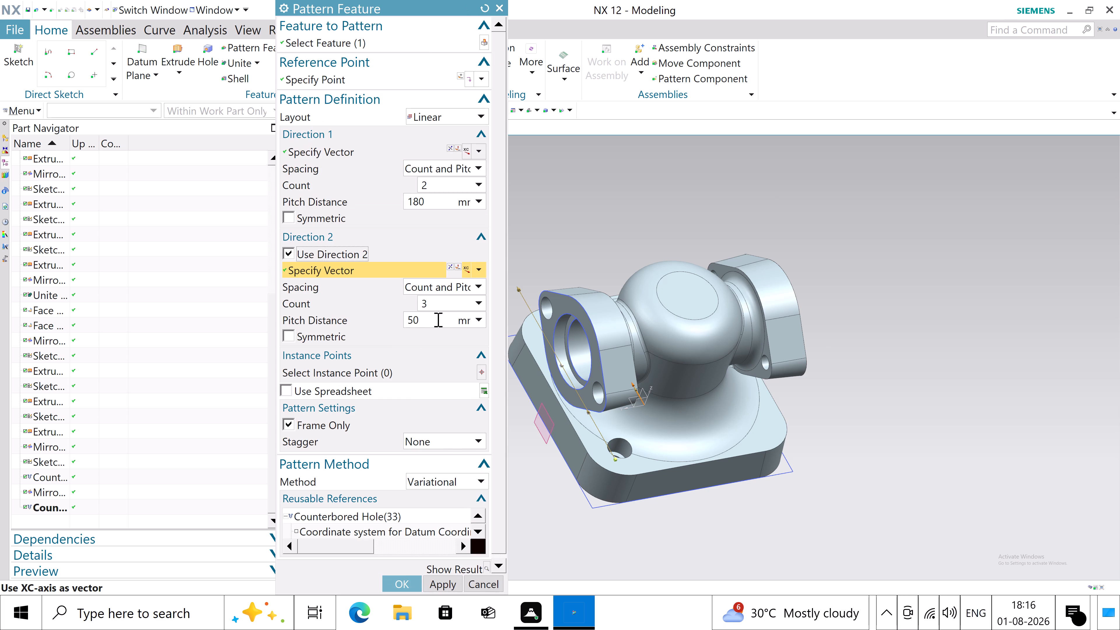
left_click_drag(450, 299, 390, 309)
key("2")
key("Tab")
type("180")
key("Tab")
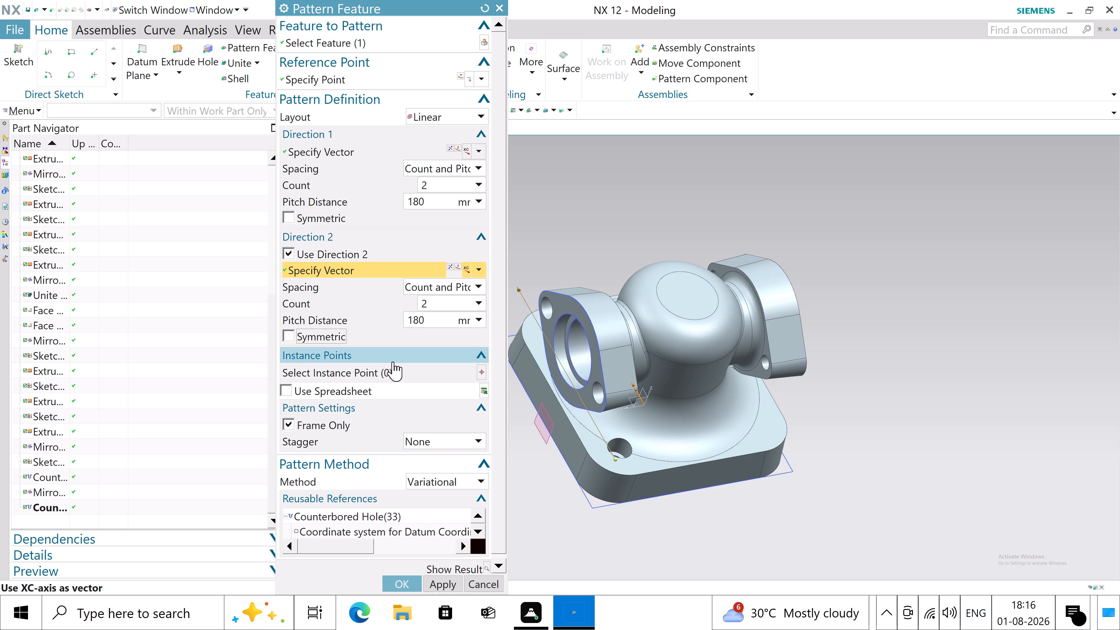
left_click(402, 578)
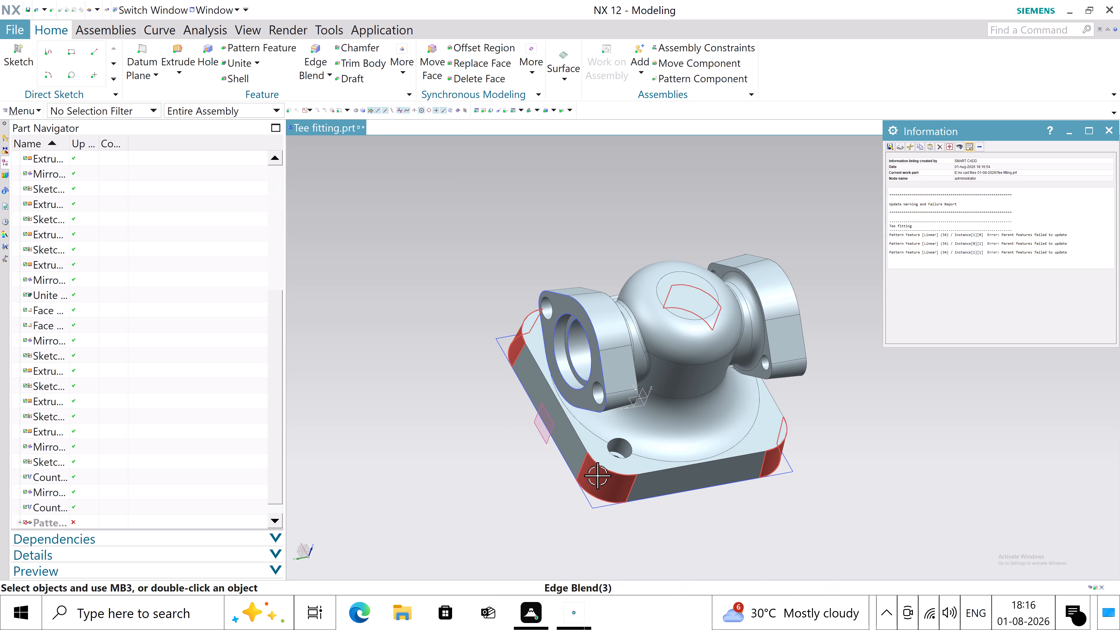
middle_click_drag(904, 454, 894, 450)
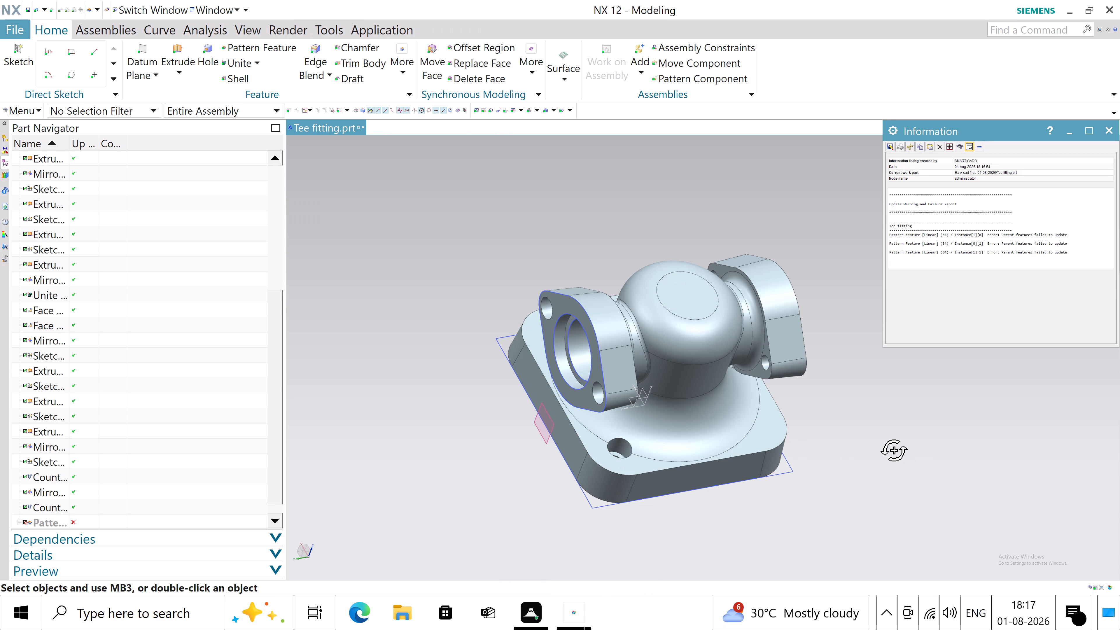
middle_click_drag(894, 450, 853, 433)
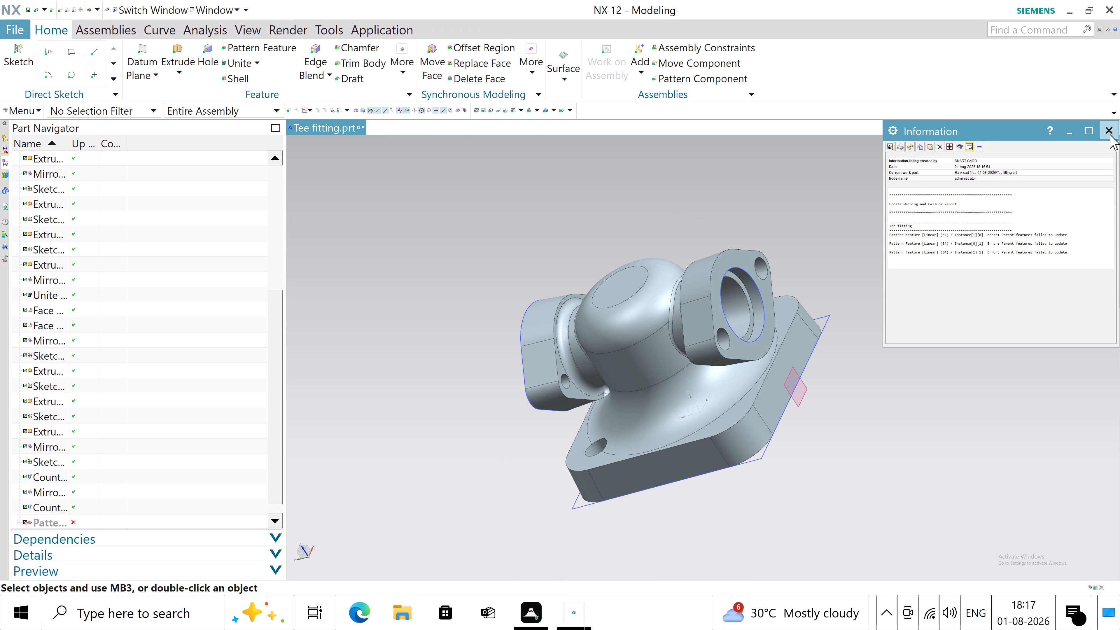
left_click(1115, 126)
Reopen the linear hole pattern for editing and set its Direction 2 vector to the YC-axis.
scroll(143, 492, "down", 2)
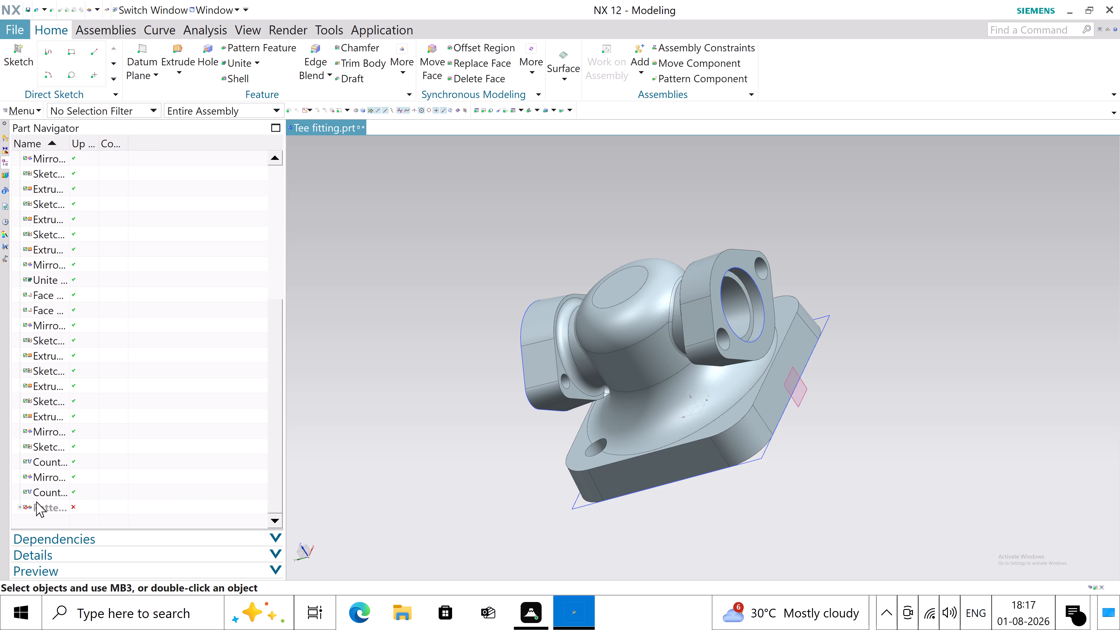
left_click(33, 503)
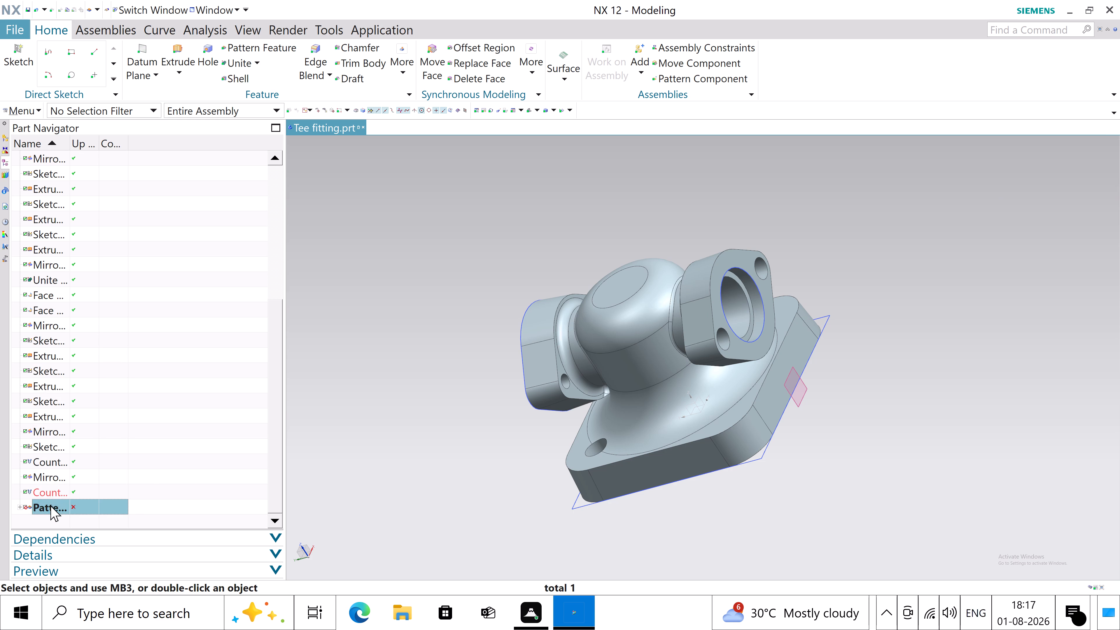
right_click(49, 513)
left_click(104, 319)
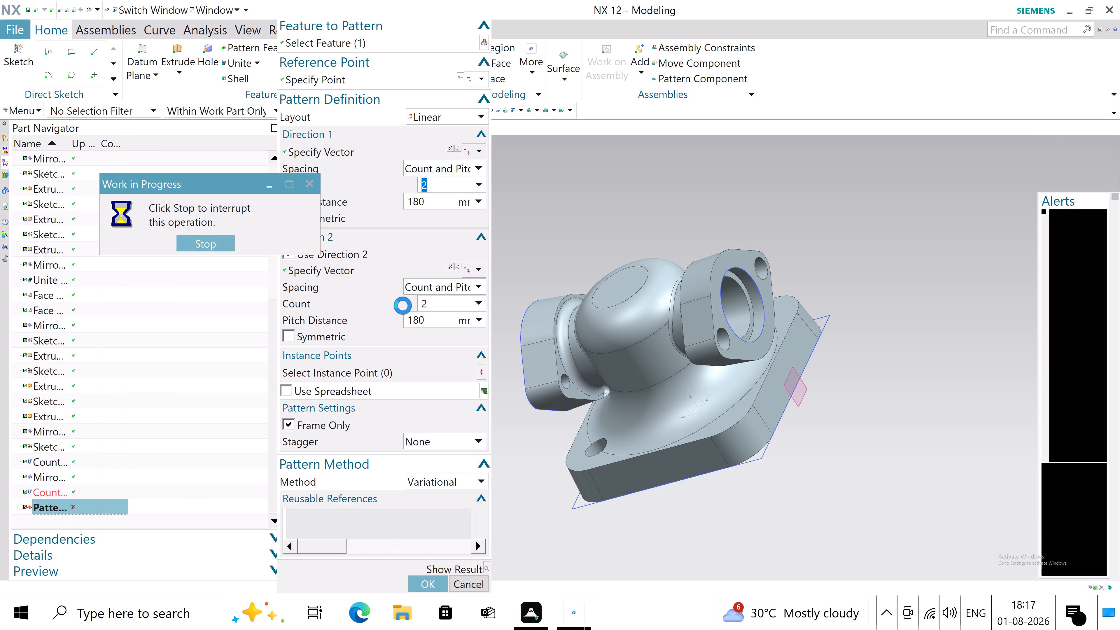
left_click(477, 272)
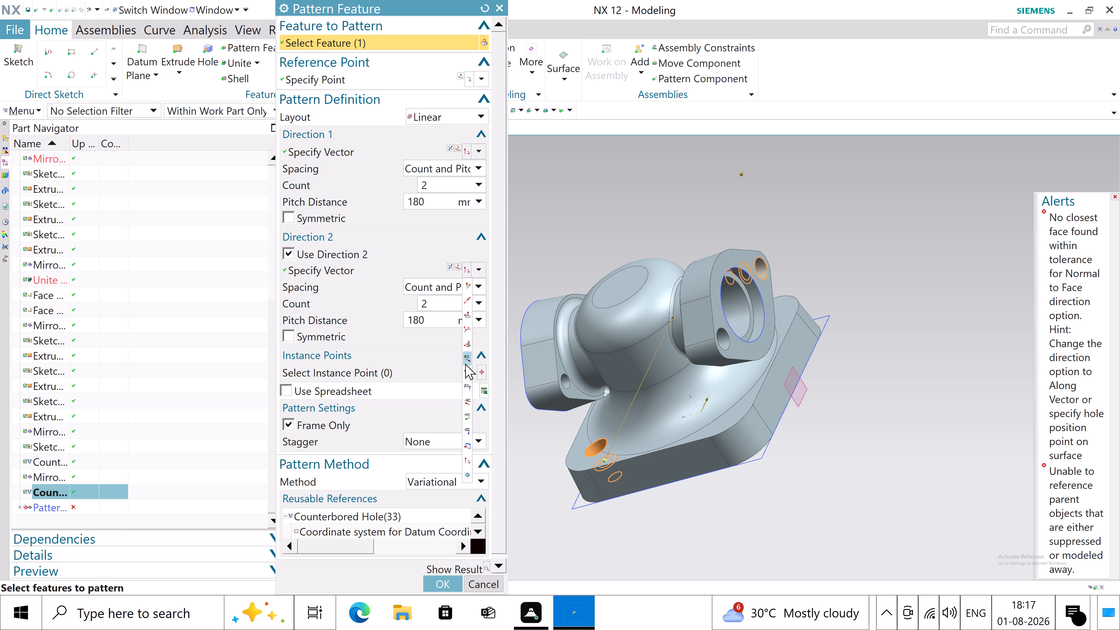
left_click(468, 377)
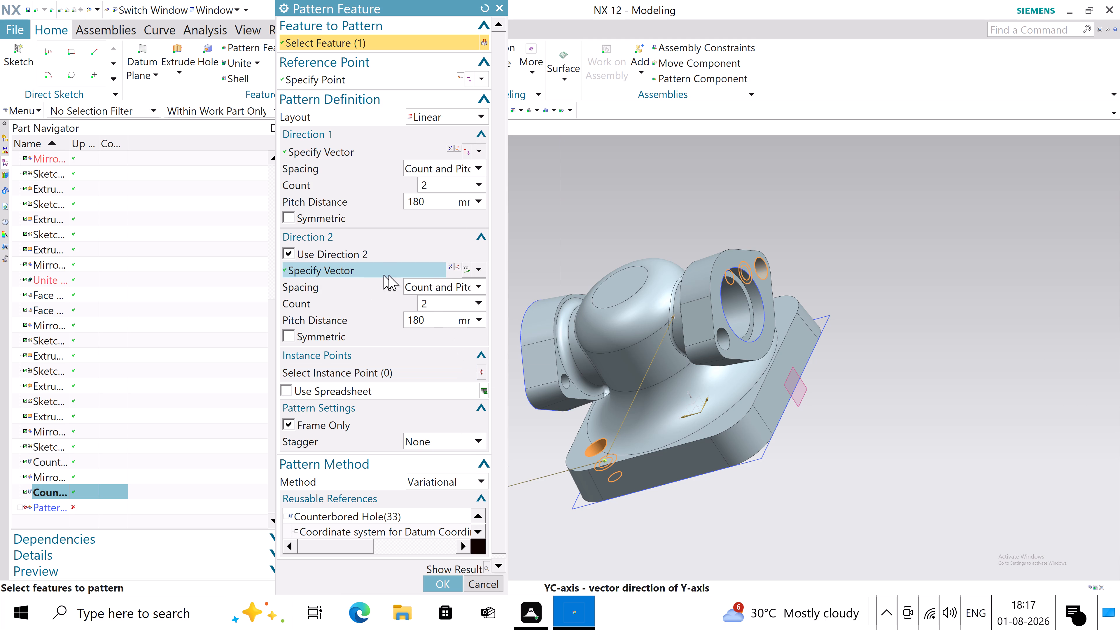
left_click(446, 265)
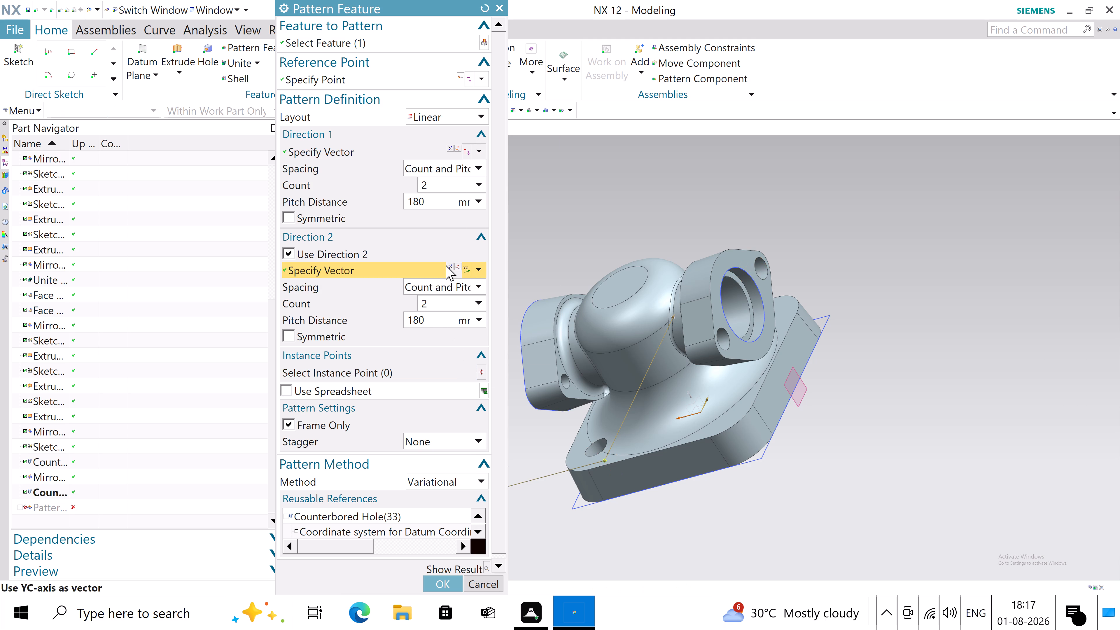
Set the hole pattern's Direction 1 vector to the YC-axis and reverse it so it runs across the base.
scroll(712, 356, "down", 4)
middle_click_drag(704, 438, 726, 444)
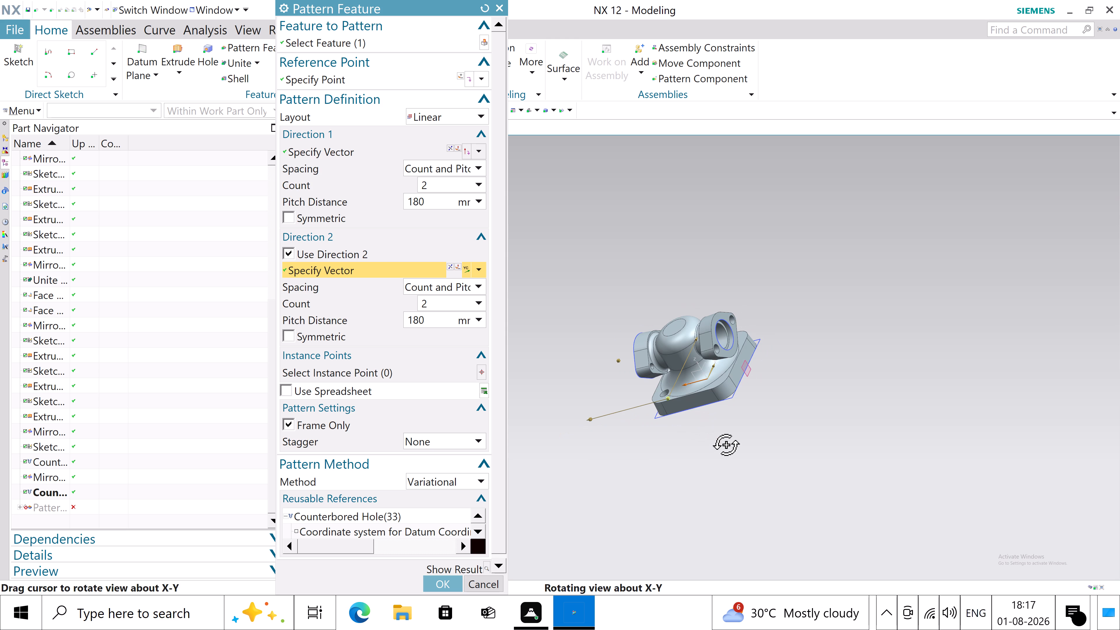
middle_click_drag(726, 444, 758, 487)
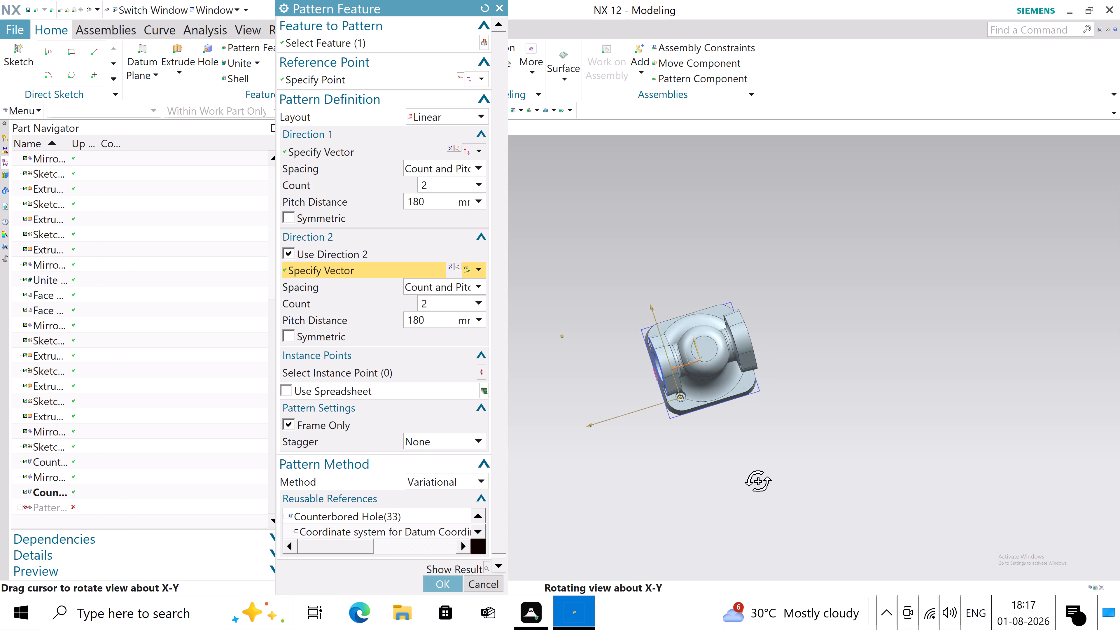
middle_click_drag(758, 487, 762, 437)
scroll(682, 412, "up", 5)
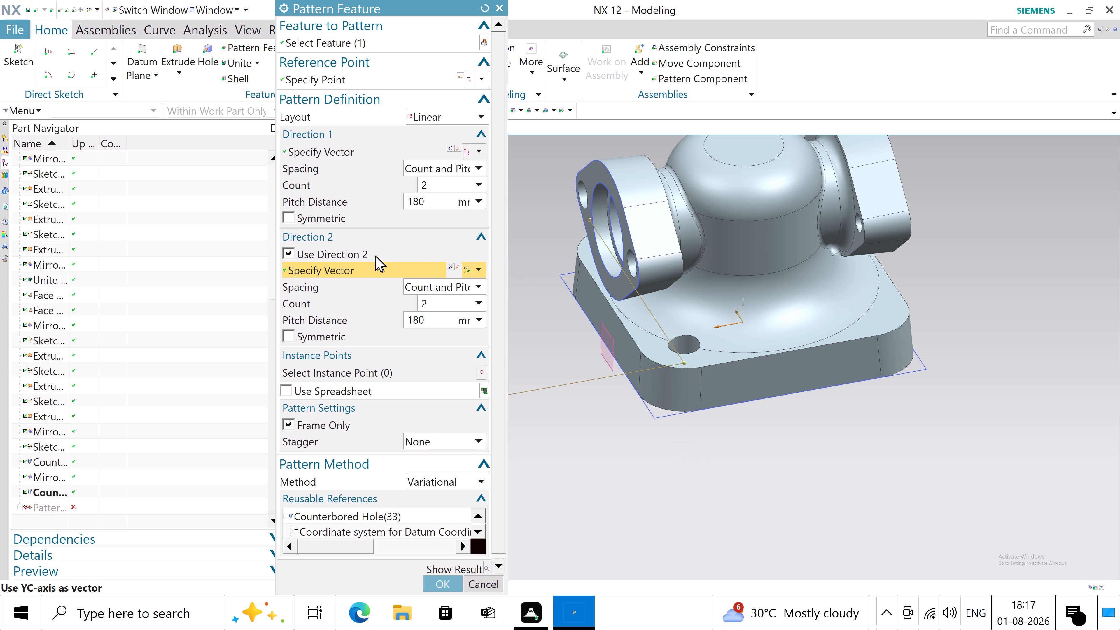
left_click(480, 153)
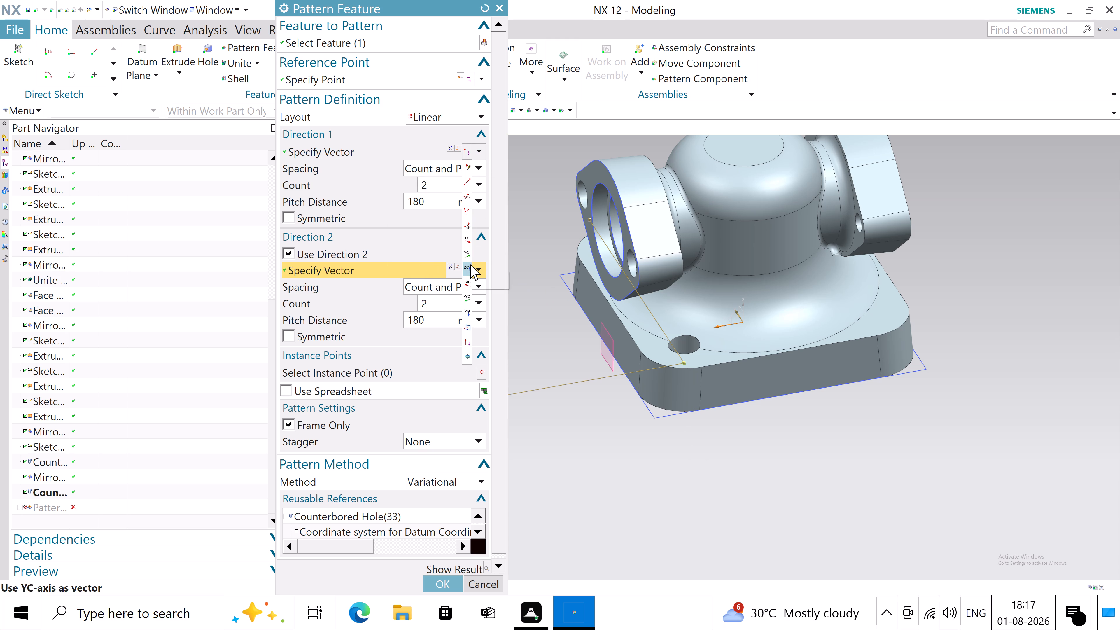
left_click(468, 255)
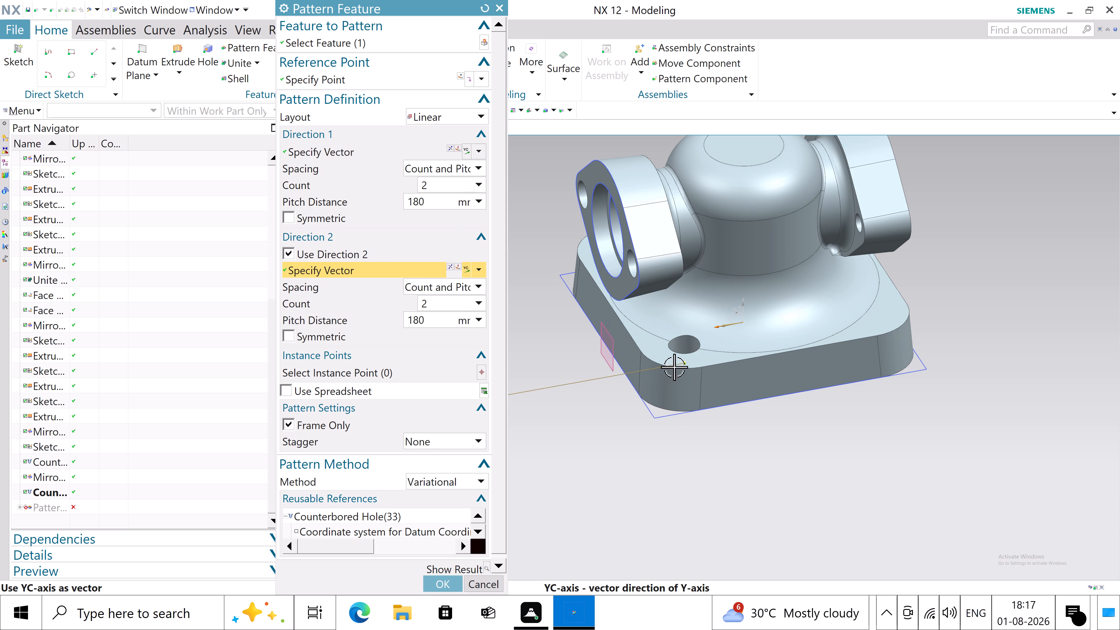
scroll(715, 410, "down", 3)
middle_click_drag(717, 458, 742, 464)
scroll(606, 341, "up", 2)
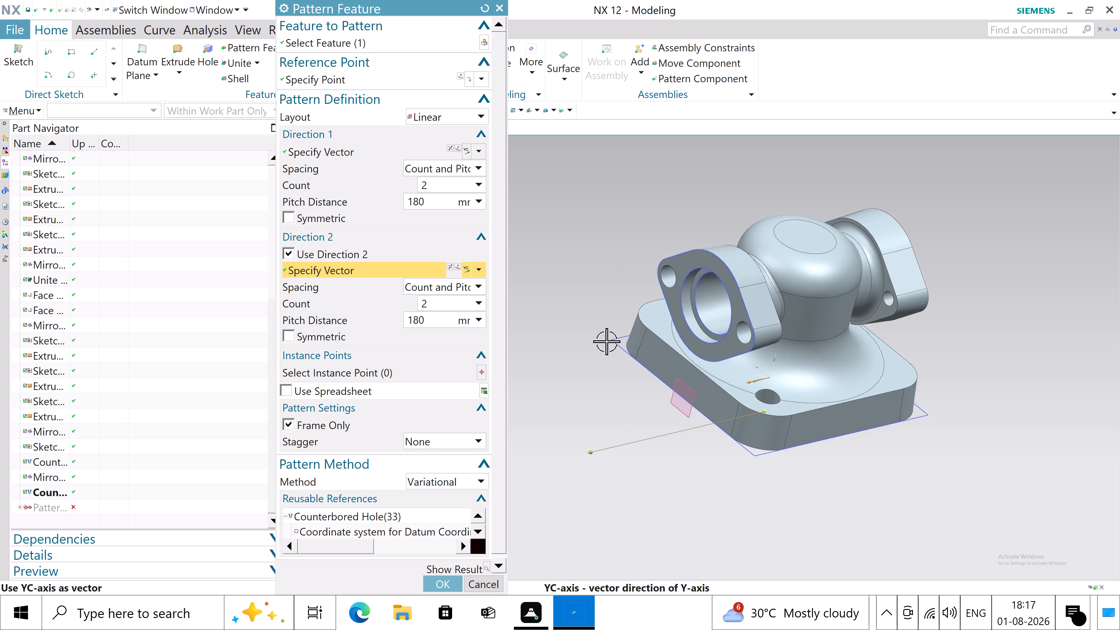
scroll(606, 341, "up", 2)
middle_click_drag(864, 474, 853, 494)
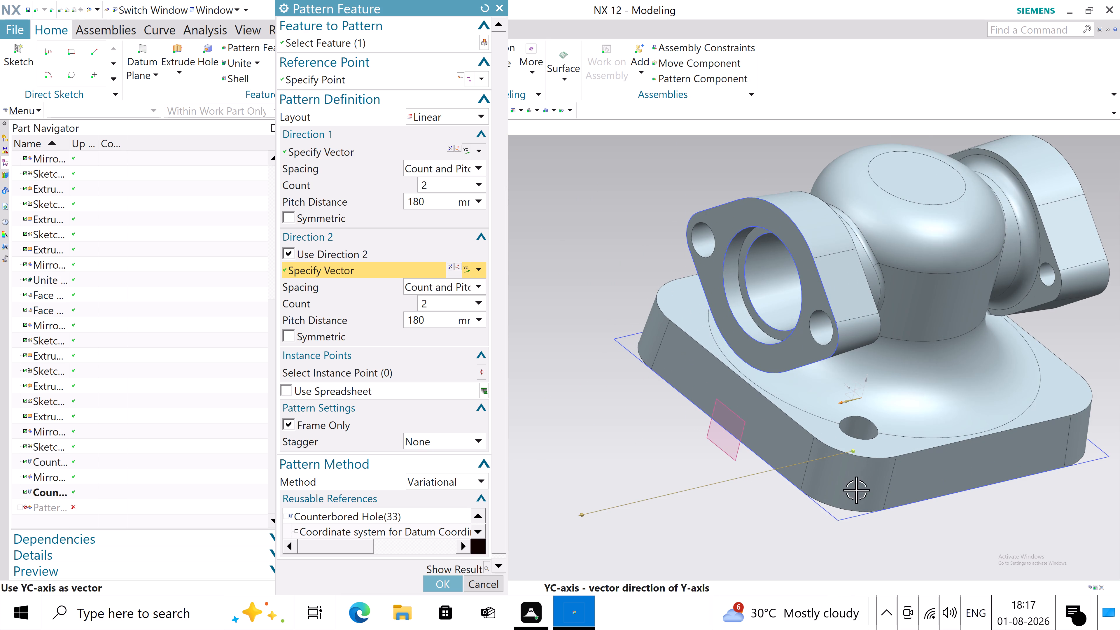
middle_click_drag(853, 494, 848, 499)
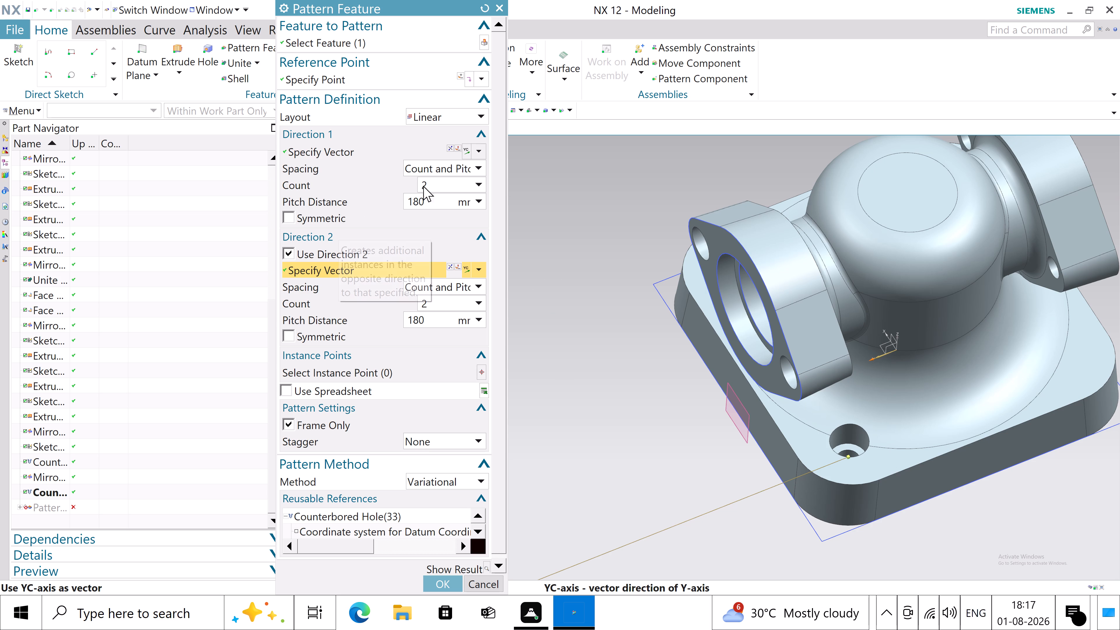
left_click(449, 148)
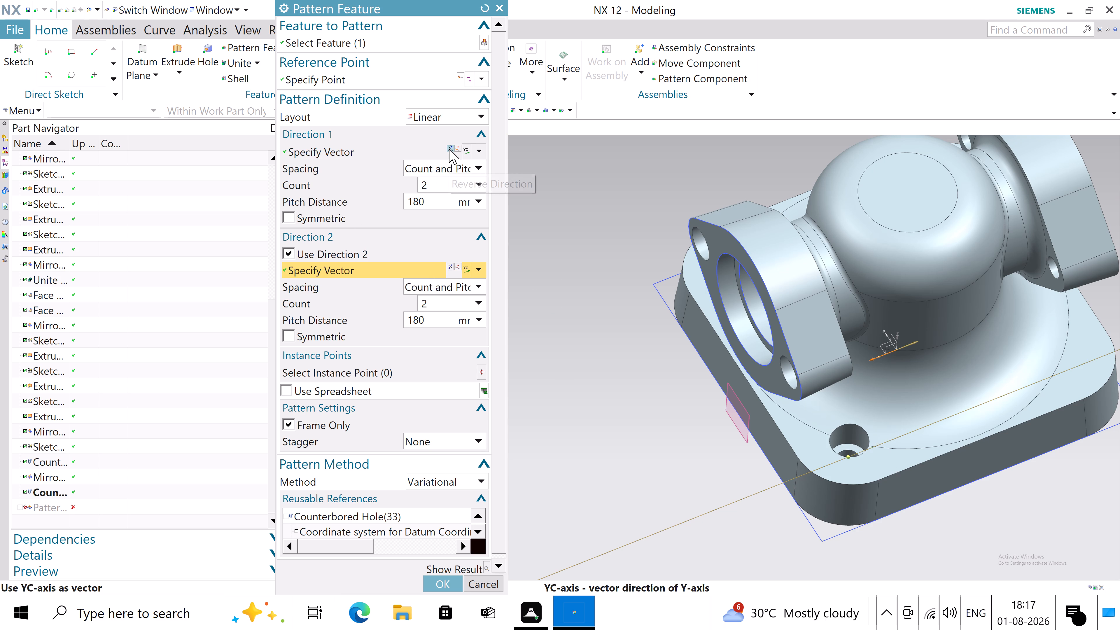
scroll(589, 346, "down", 3)
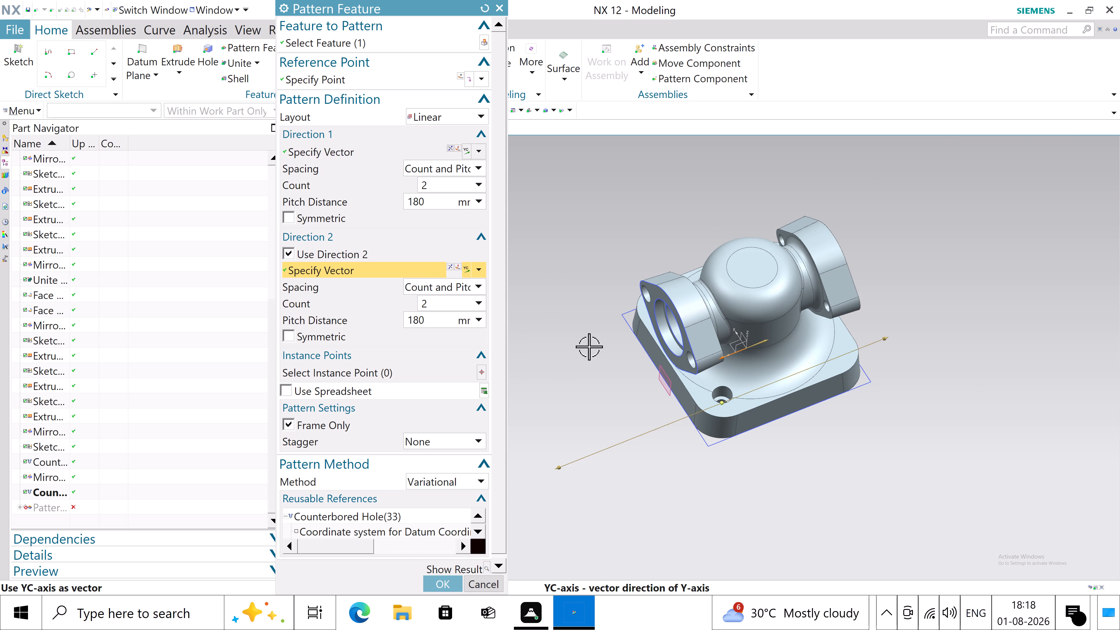
Set the hole pattern's pitch distance to 120 mm in both Direction 1 and Direction 2.
left_click_drag(439, 202, 399, 209)
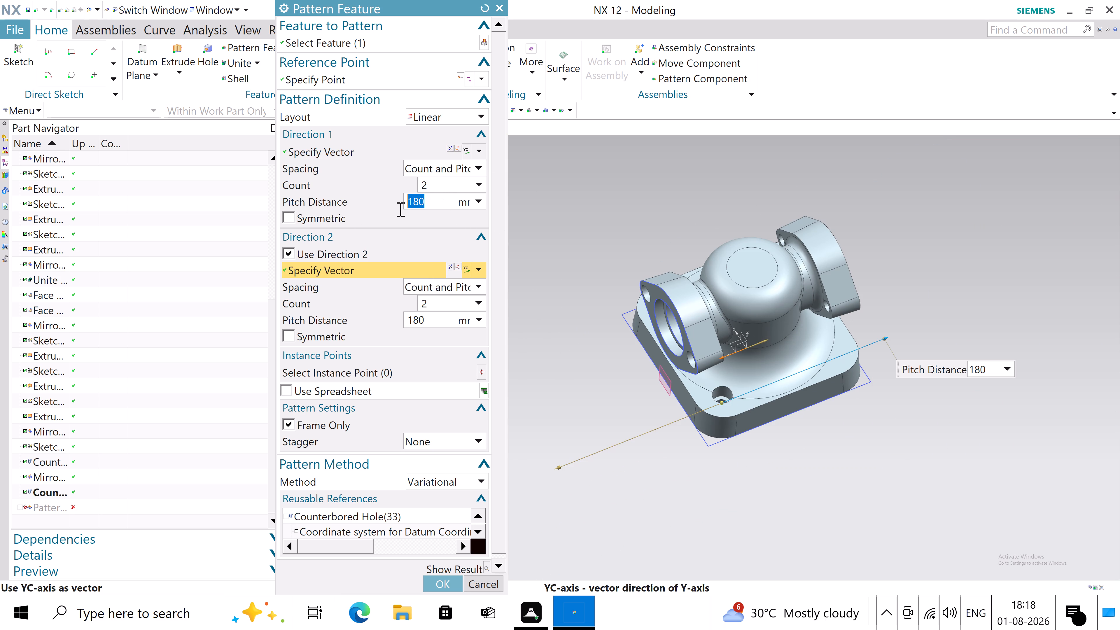
left_click_drag(399, 209, 398, 209)
type("120")
key("Tab")
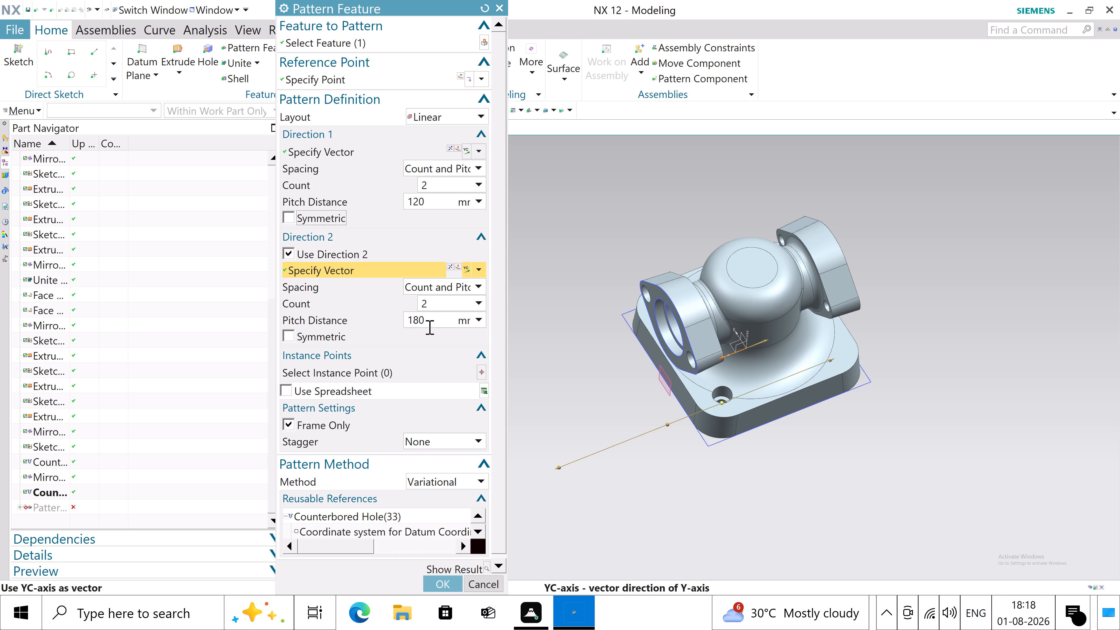
left_click_drag(428, 327, 359, 328)
type("120")
key("Tab")
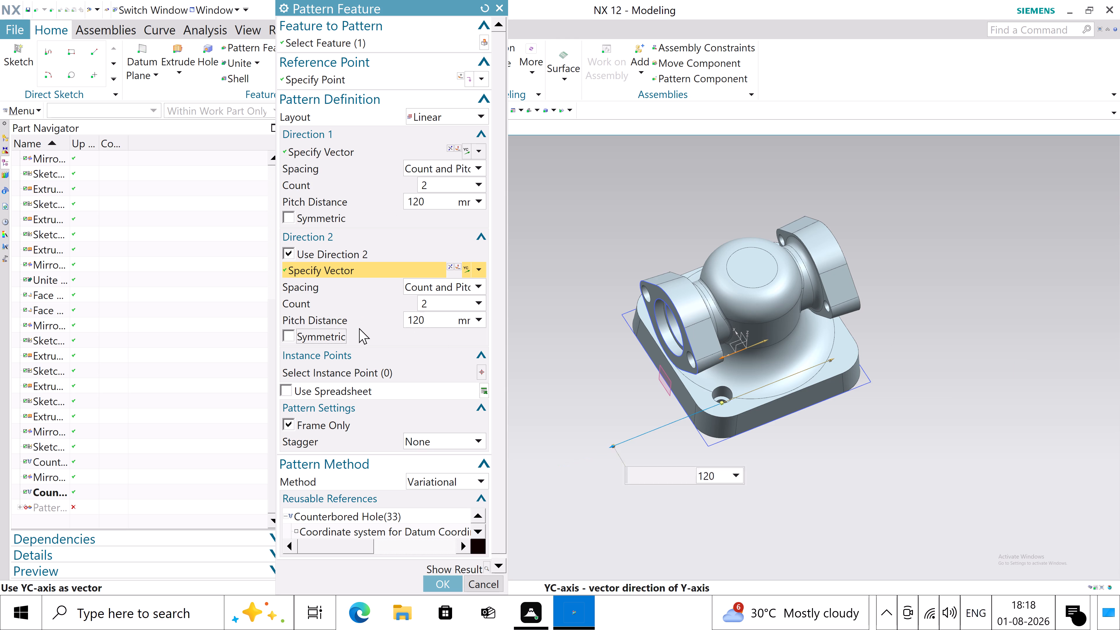
Set the hole pattern's Direction 2 vector to the XC-axis and apply the edited pattern.
middle_click_drag(593, 300, 607, 313)
scroll(603, 307, "down", 1)
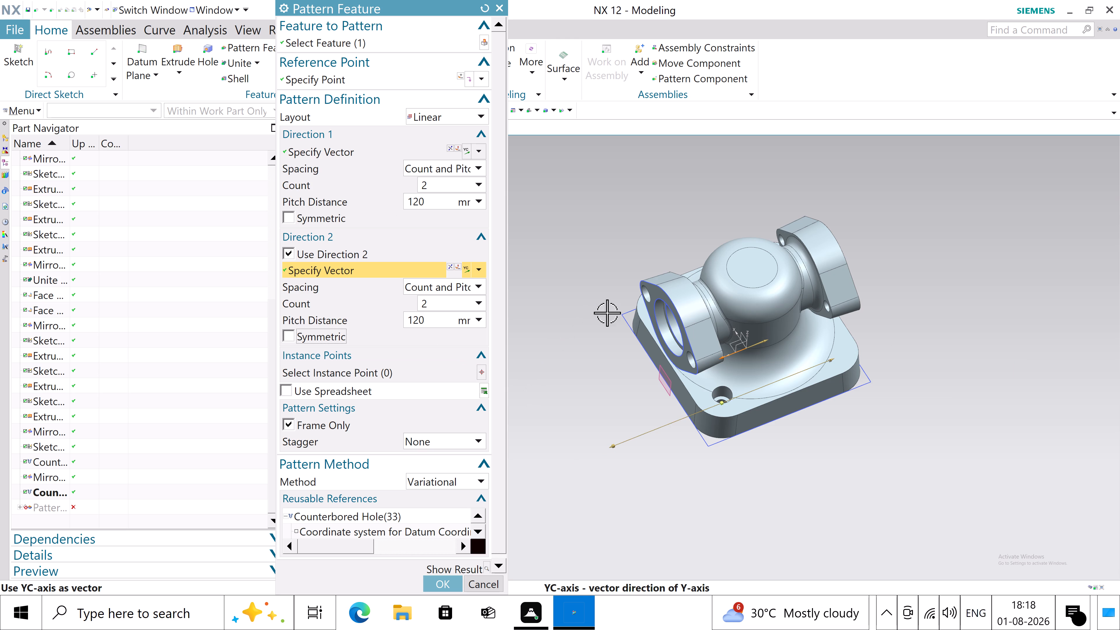
middle_click_drag(607, 313, 618, 336)
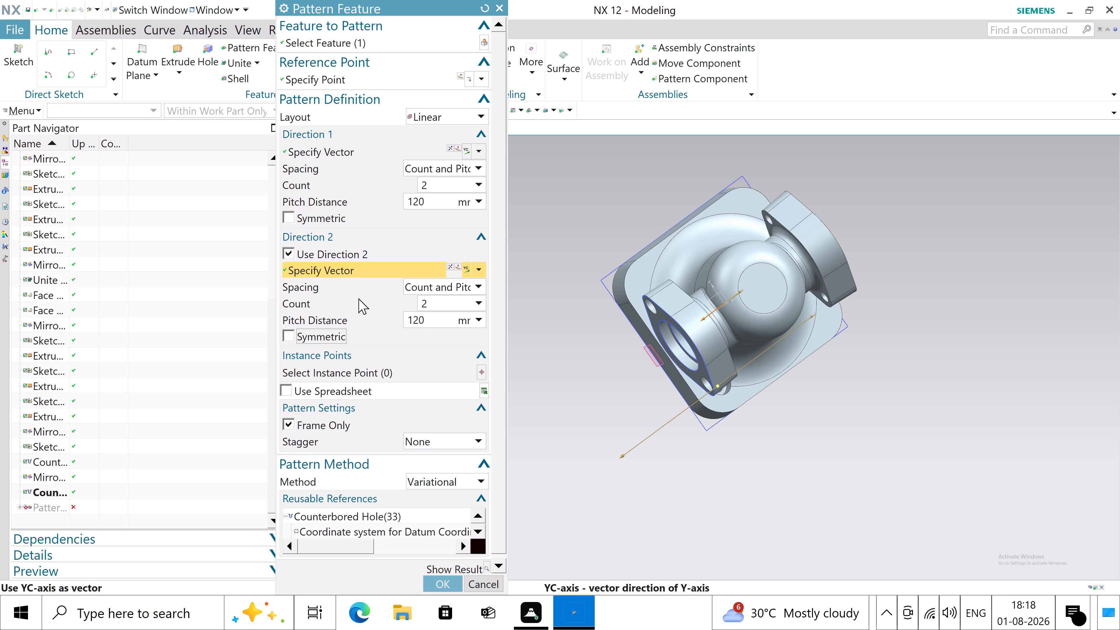
left_click(482, 274)
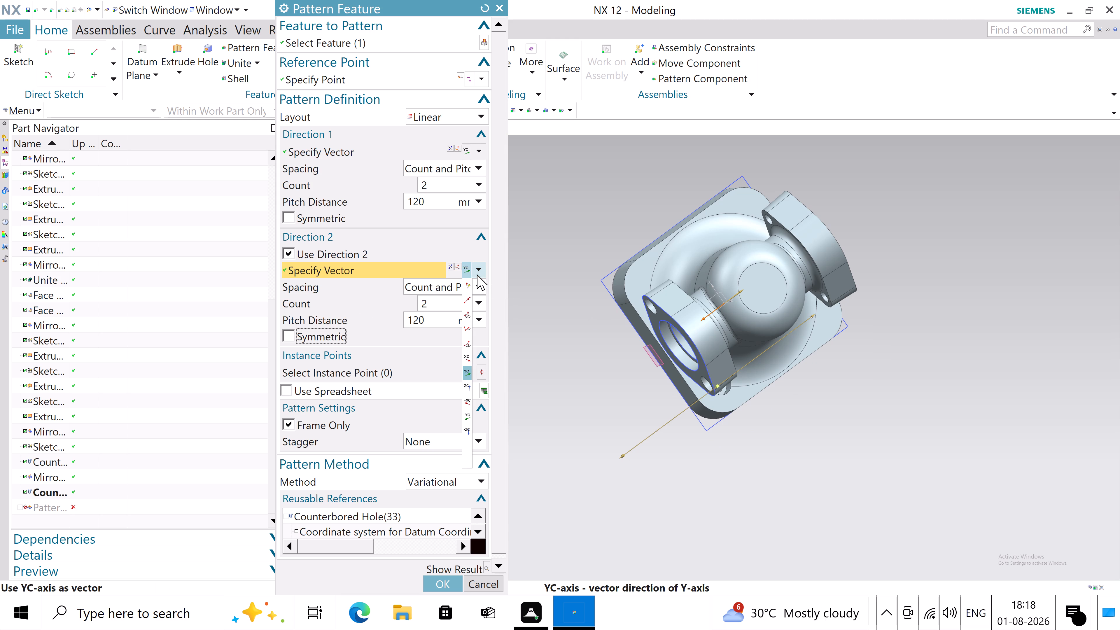
left_click(468, 359)
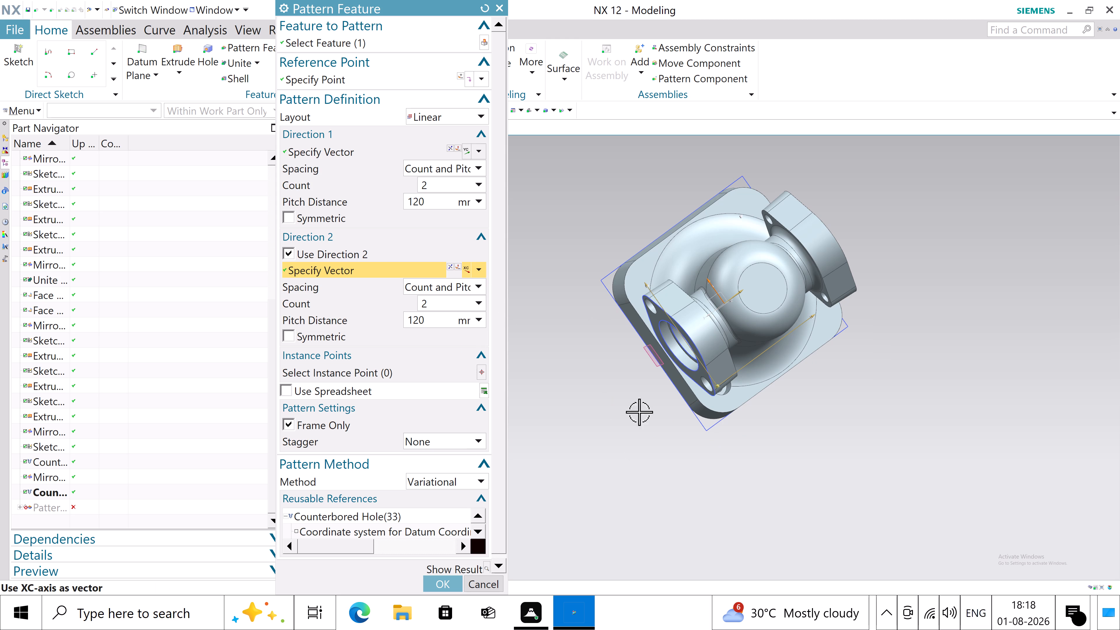
middle_click_drag(711, 443, 685, 394)
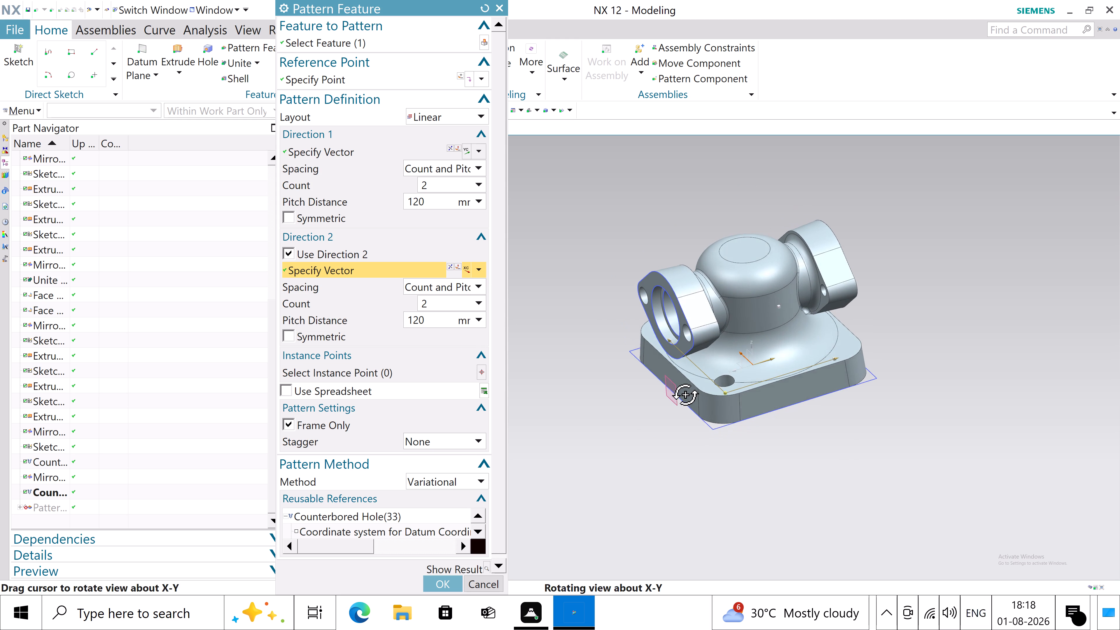
middle_click_drag(685, 394, 712, 396)
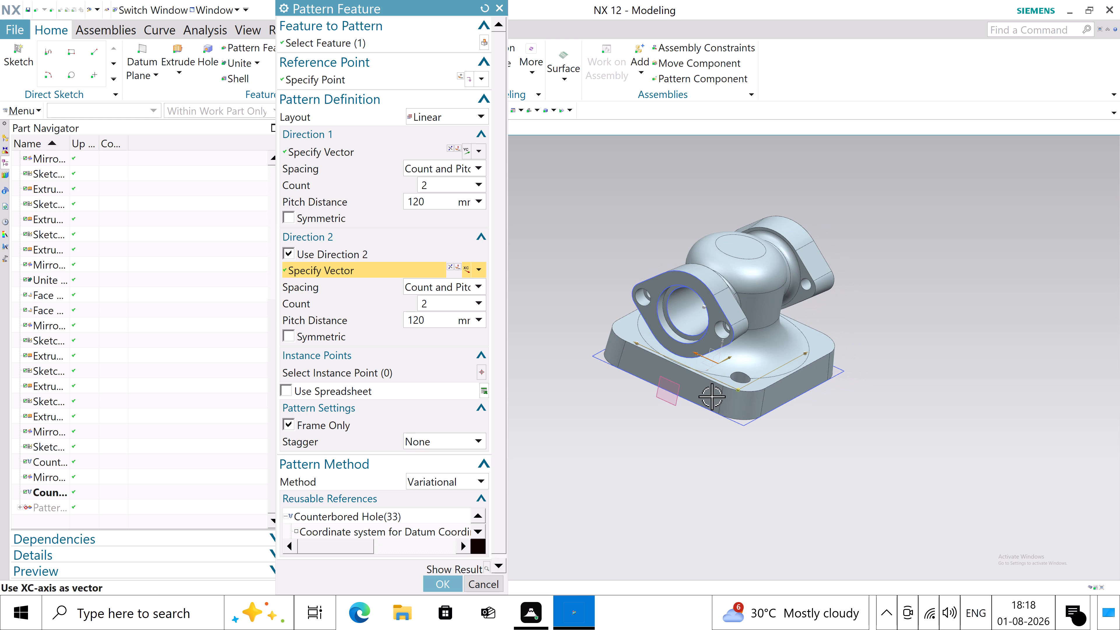
left_click(430, 581)
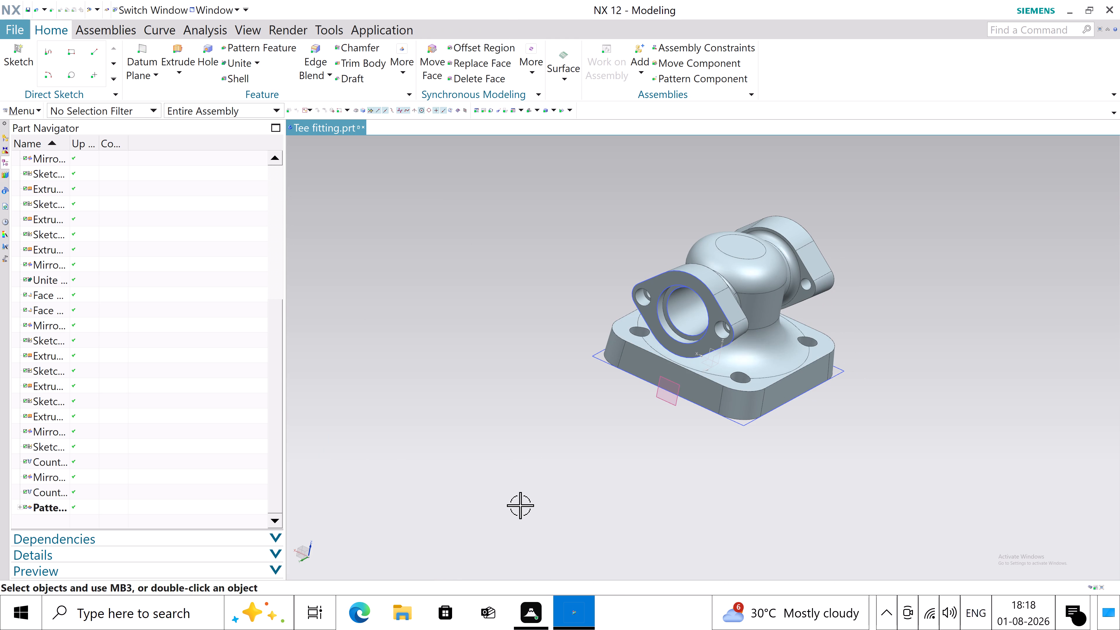
Examine the tee fitting from above, the side and close up to check the patterned holes at the base corners.
middle_click_drag(516, 440, 518, 479)
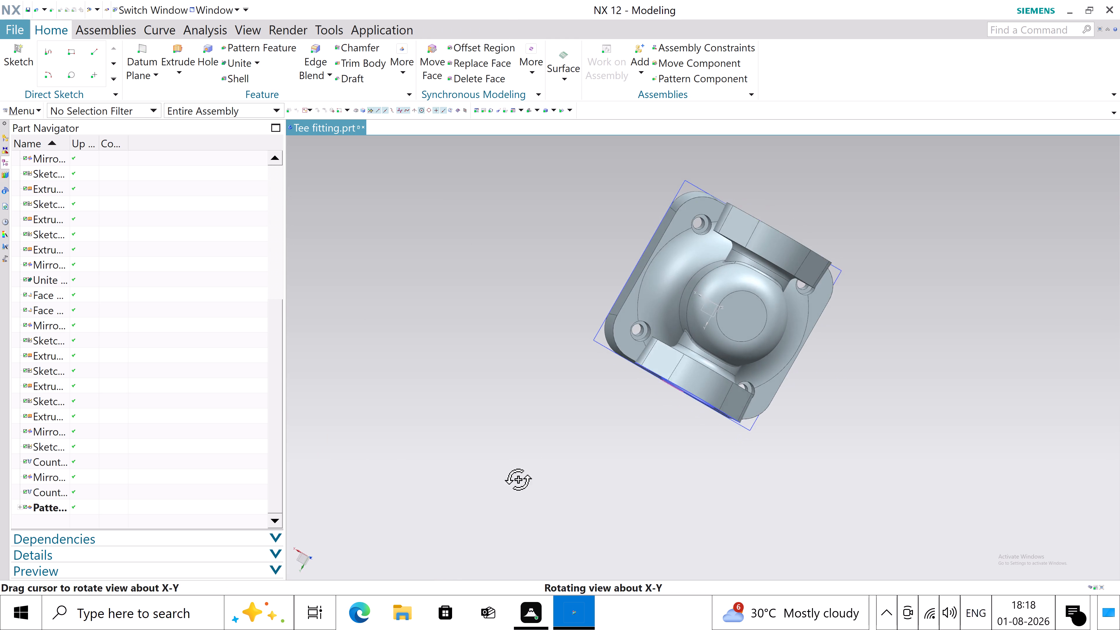
middle_click_drag(518, 479, 458, 419)
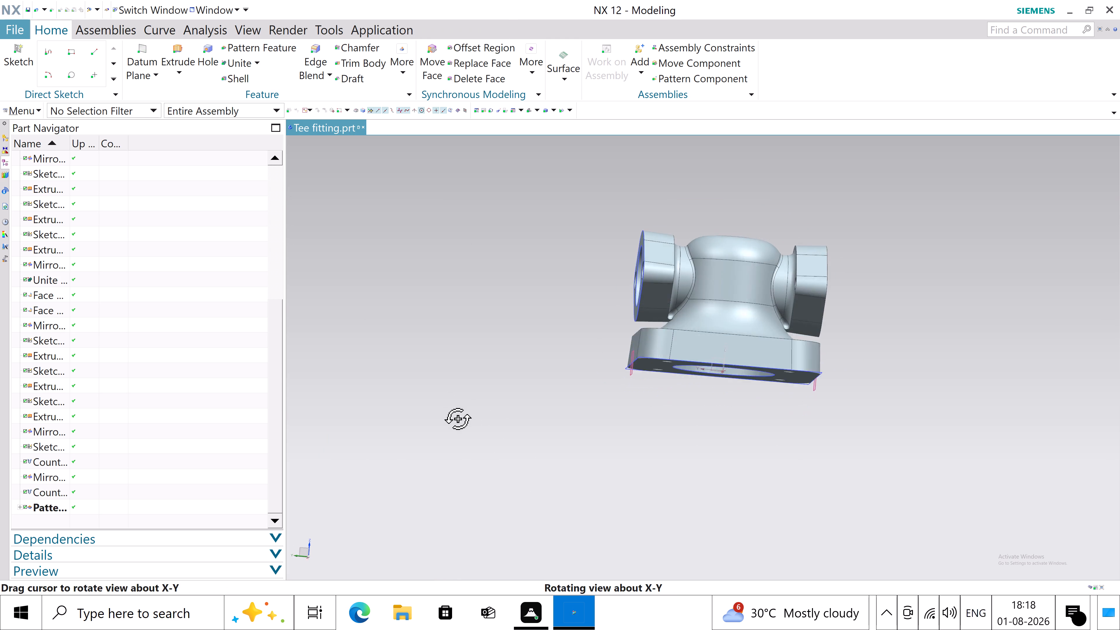
middle_click_drag(458, 419, 480, 439)
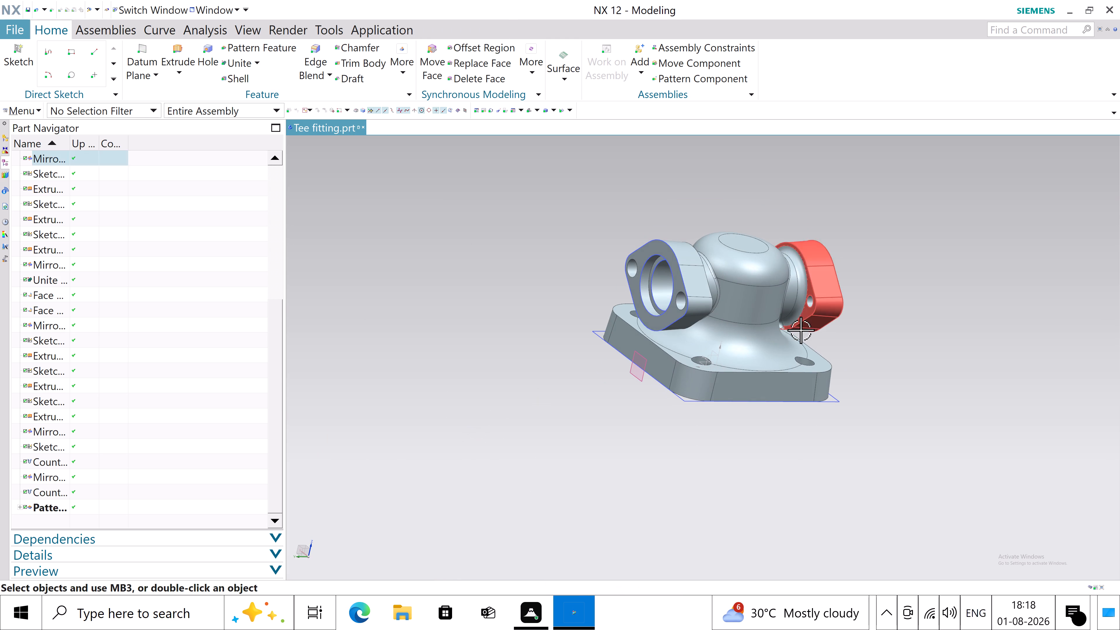
scroll(801, 330, "down", 2)
scroll(801, 330, "up", 4)
scroll(731, 394, "down", 1)
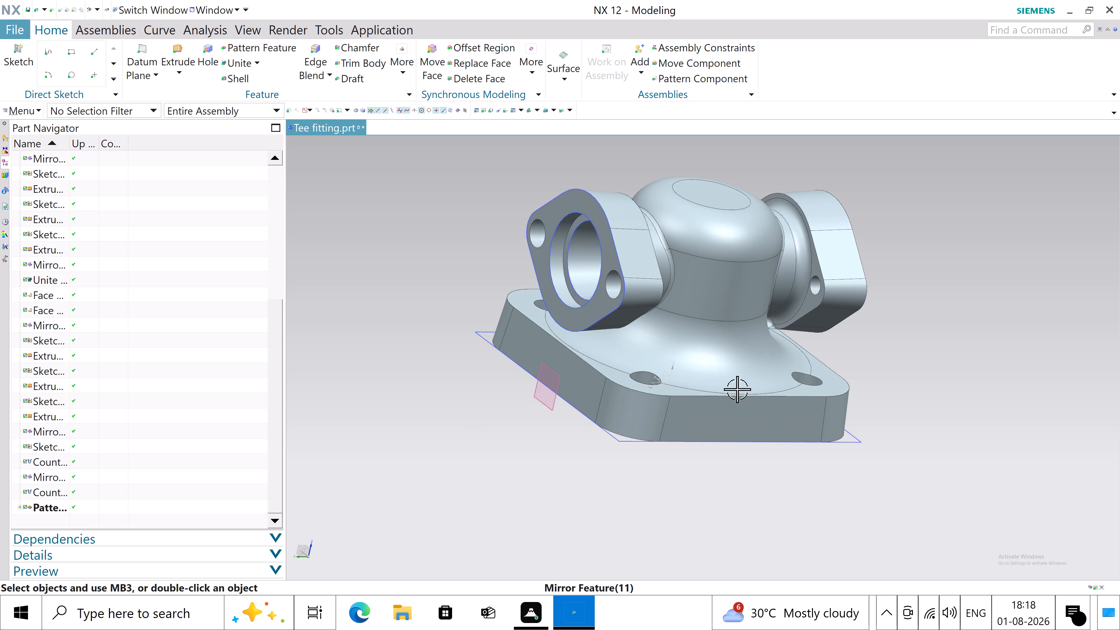
scroll(737, 389, "down", 1)
scroll(832, 286, "up", 2)
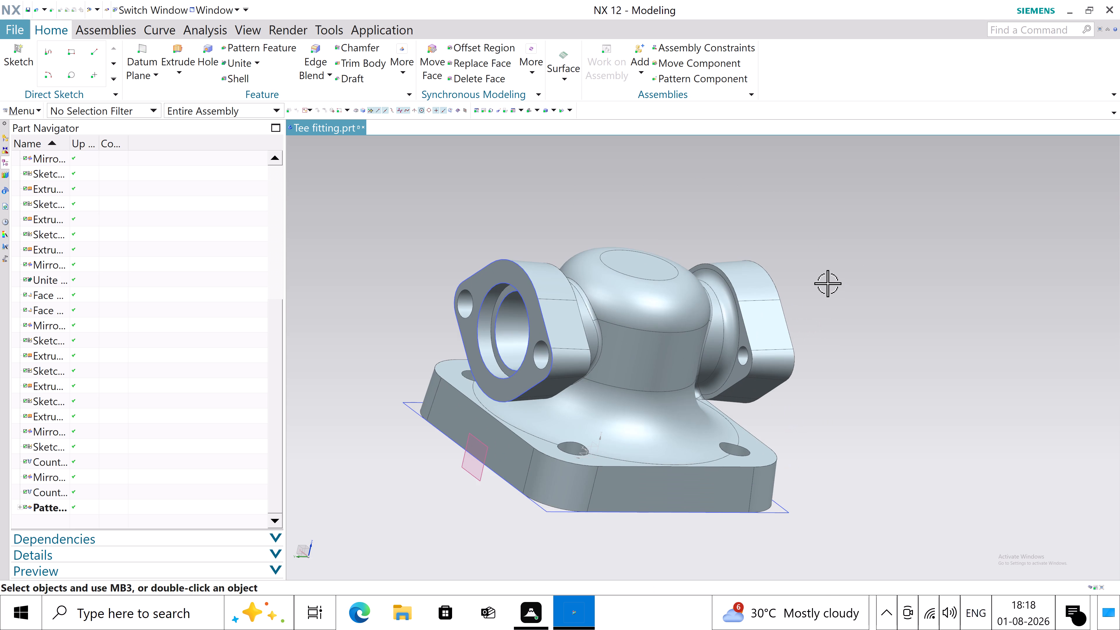
Save the tee fitting part.
key("ctrl+s")
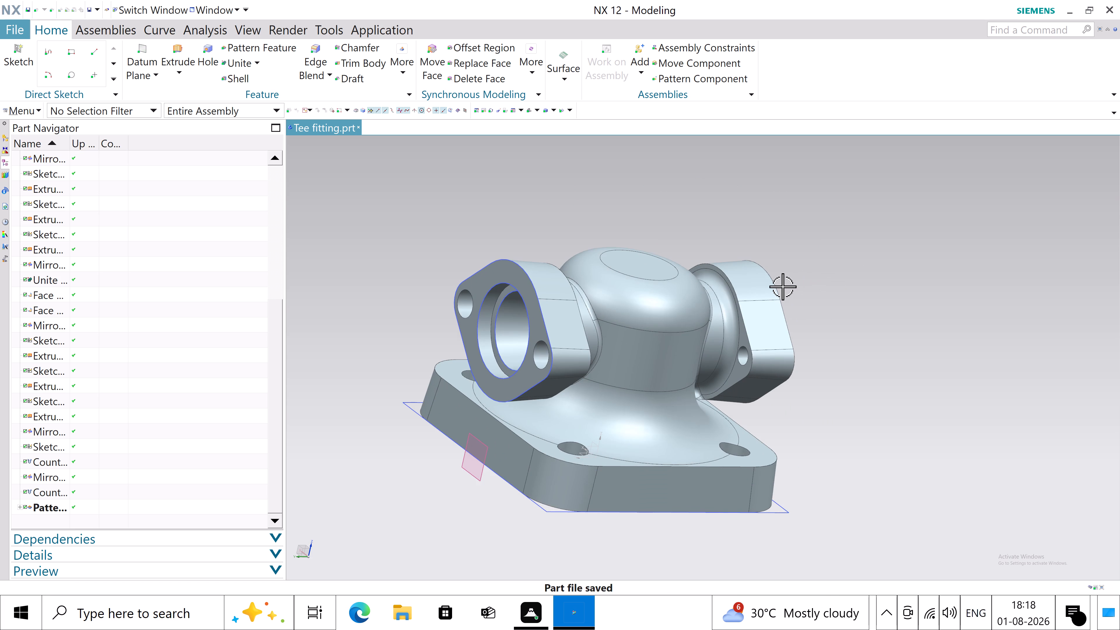
Save a copy of the part as "Tee fitting stepfile" in the nx cad files 01-08-2026 folder.
left_click(10, 32)
left_click(29, 88)
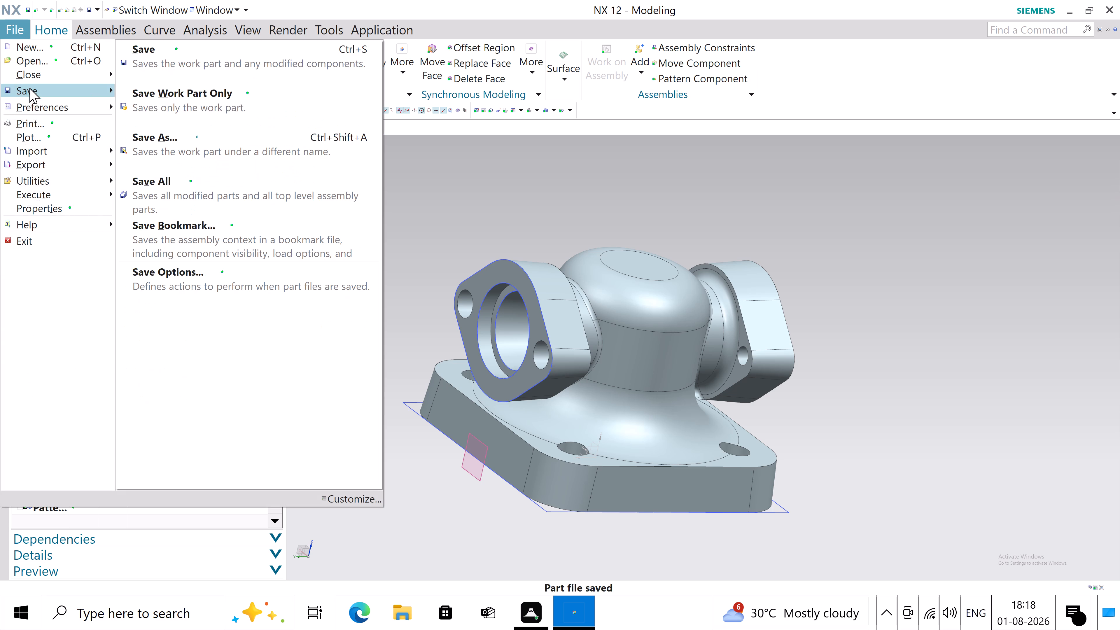
left_click(174, 143)
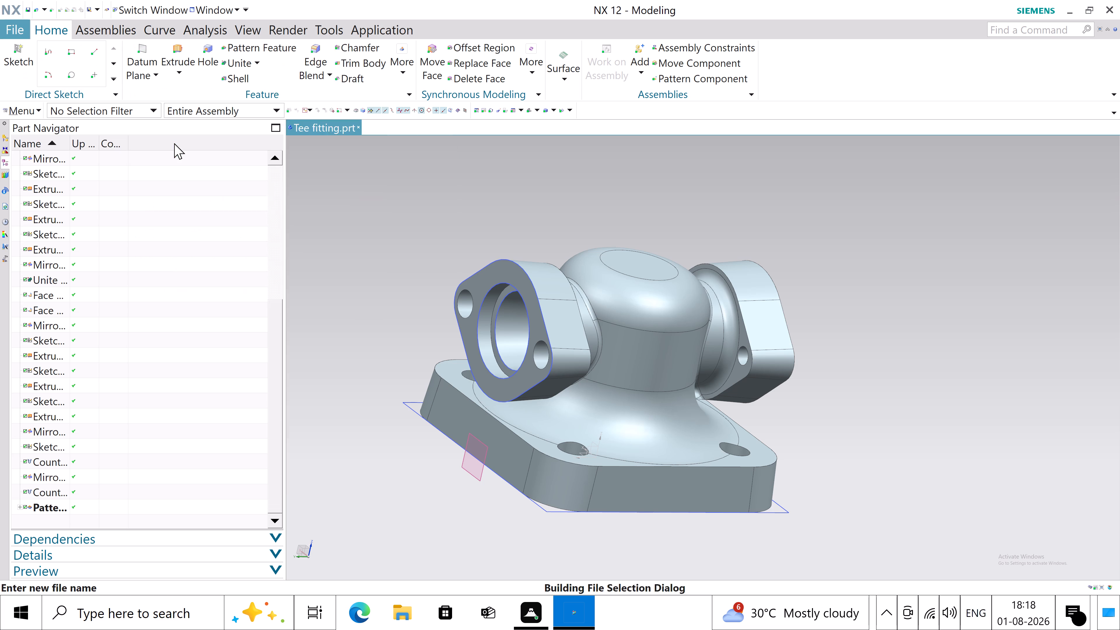
left_click(498, 487)
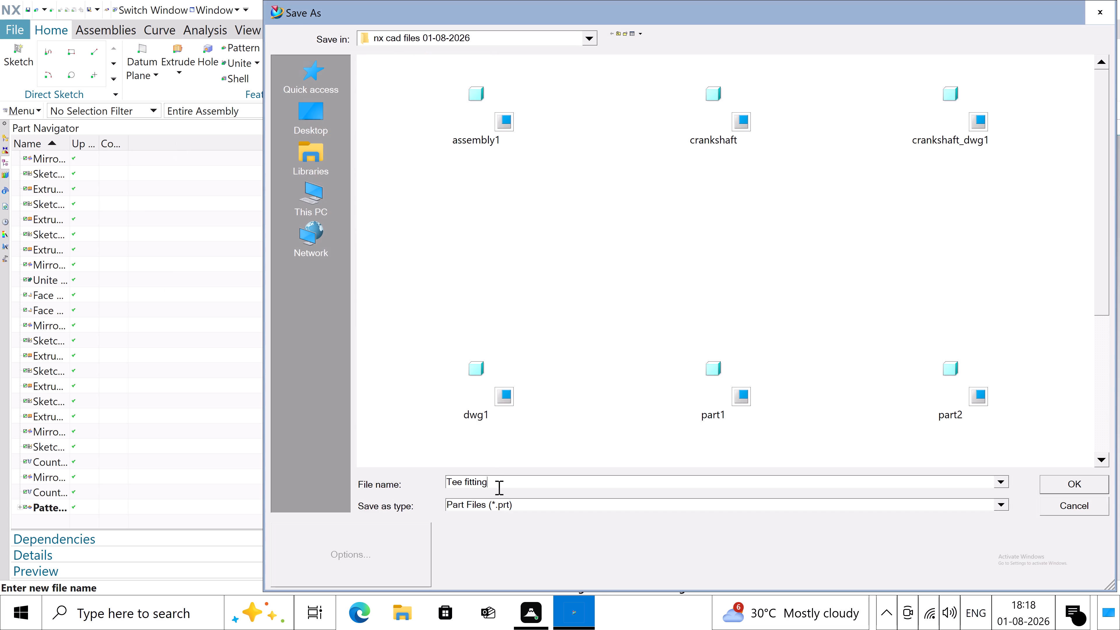
key("space")
type("stepfile")
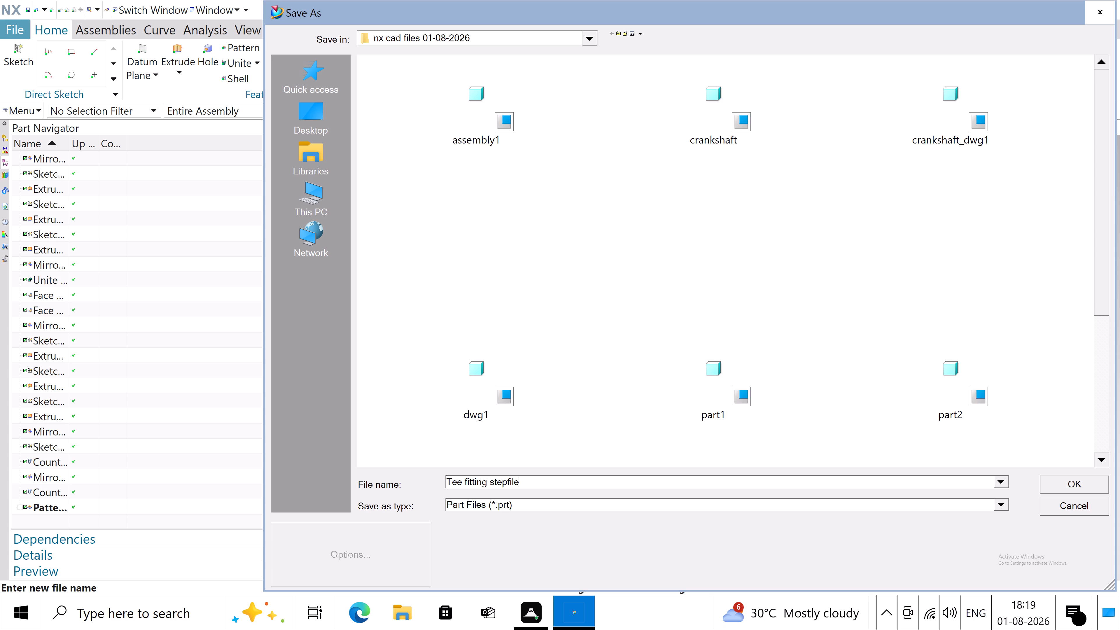
key("Return")
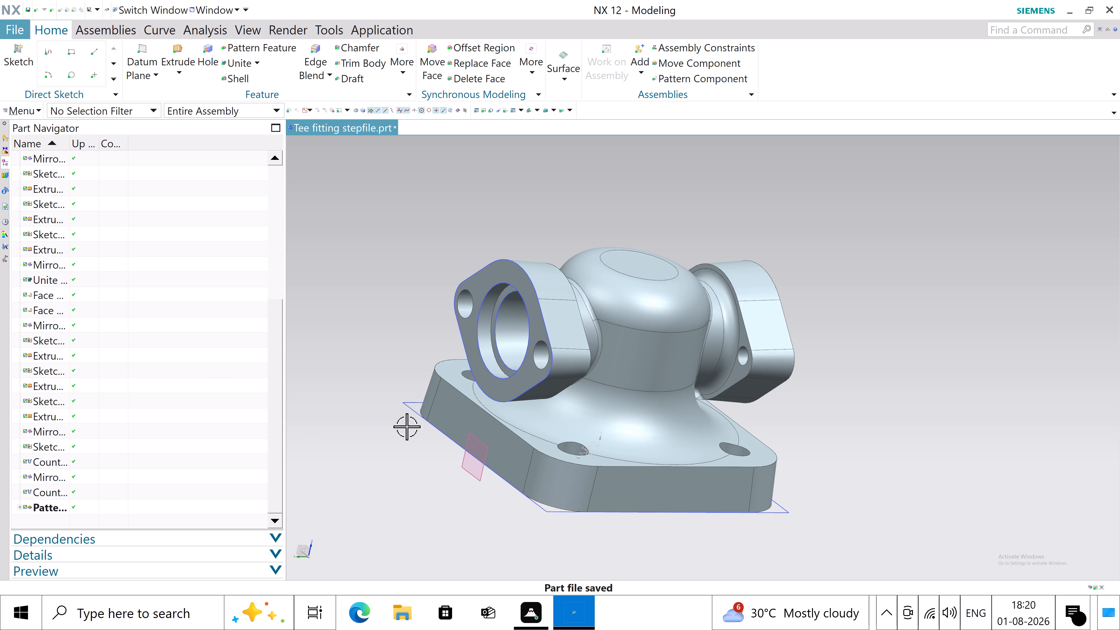
Save the Tee fitting stepfile part.
middle_click_drag(409, 426, 400, 421)
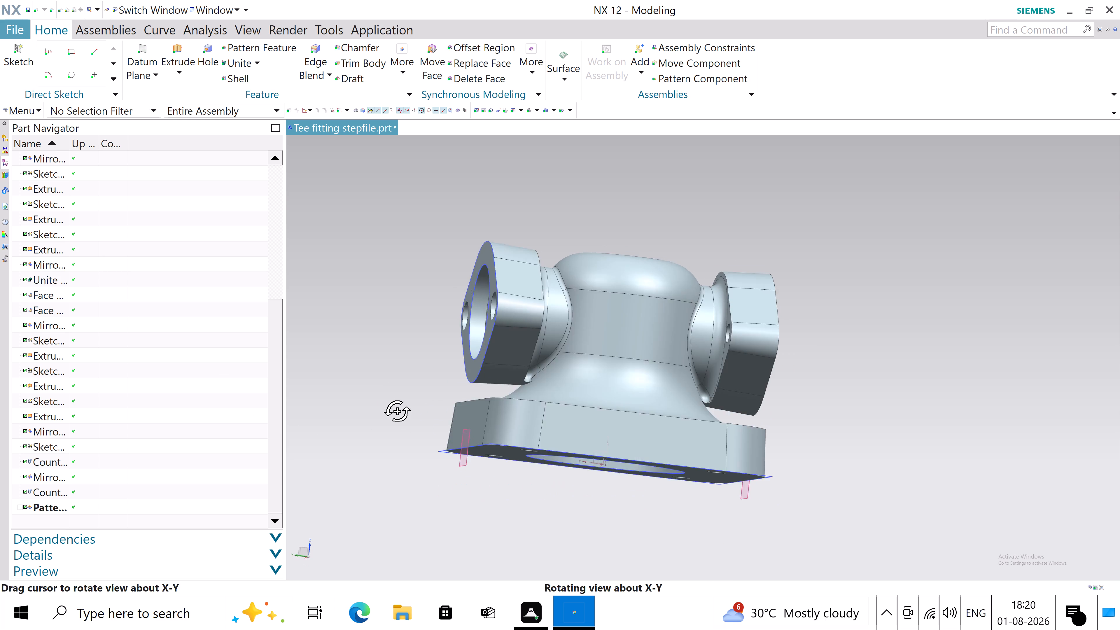
middle_click_drag(400, 421, 400, 425)
key("ctrl+s")
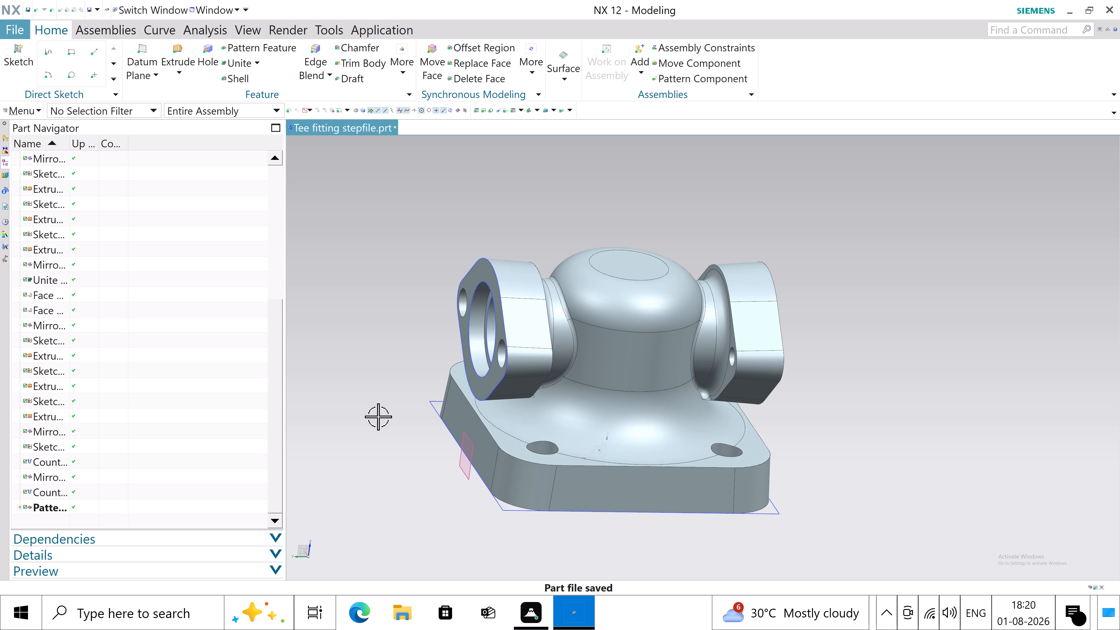
Start another Save As of the part, removing the spaces so the file name reads "Teefittingstepfile", and browse the folder's existing files.
middle_click_drag(388, 401, 382, 367)
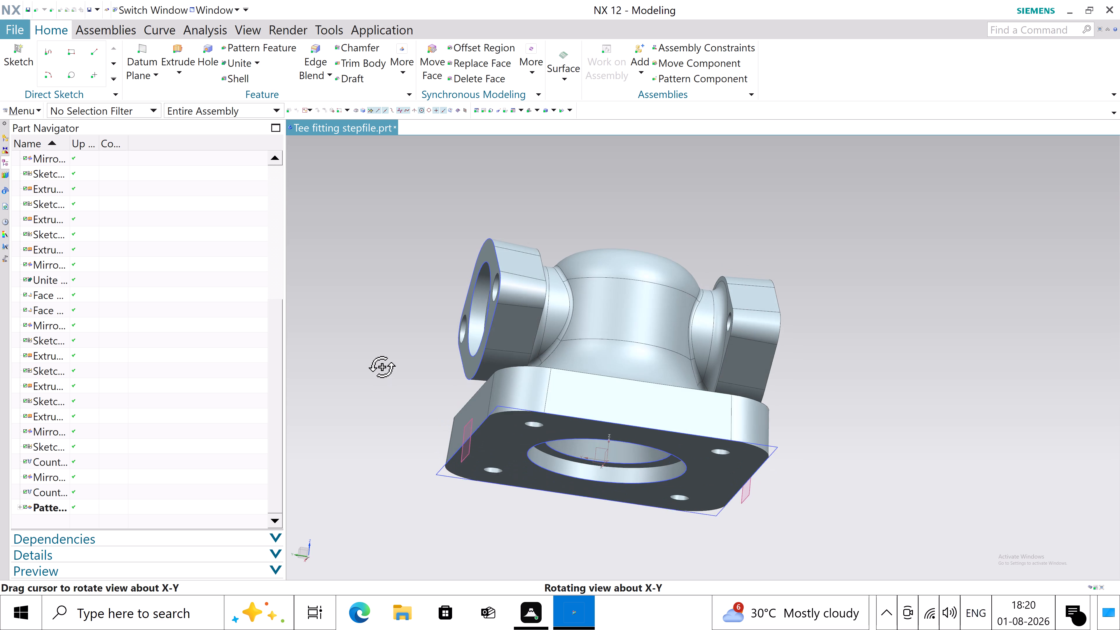
middle_click_drag(382, 367, 392, 387)
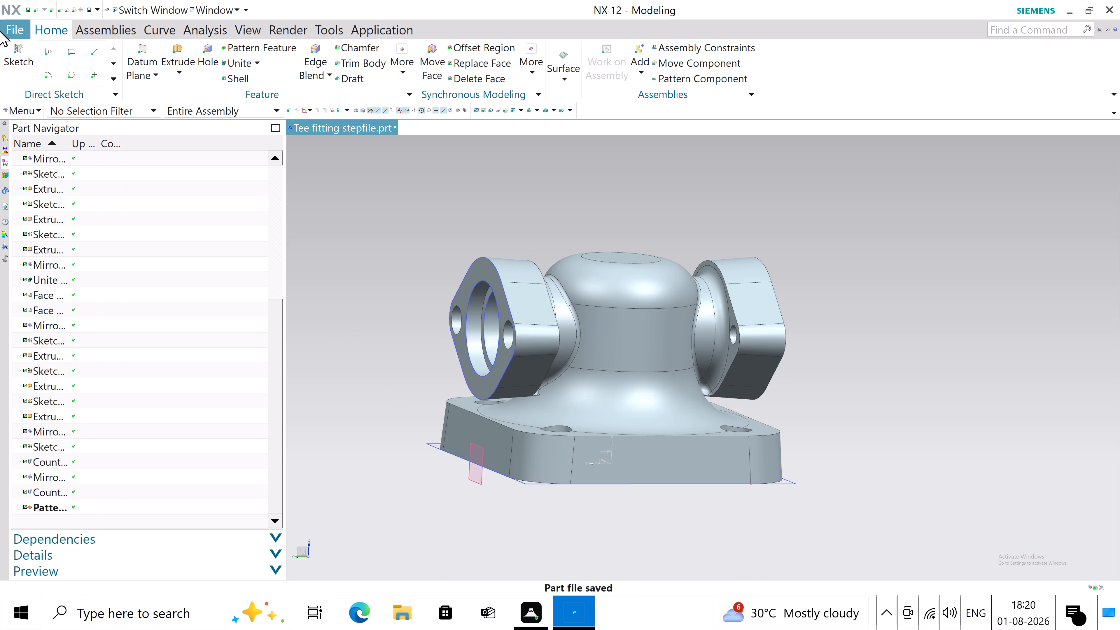
left_click(19, 30)
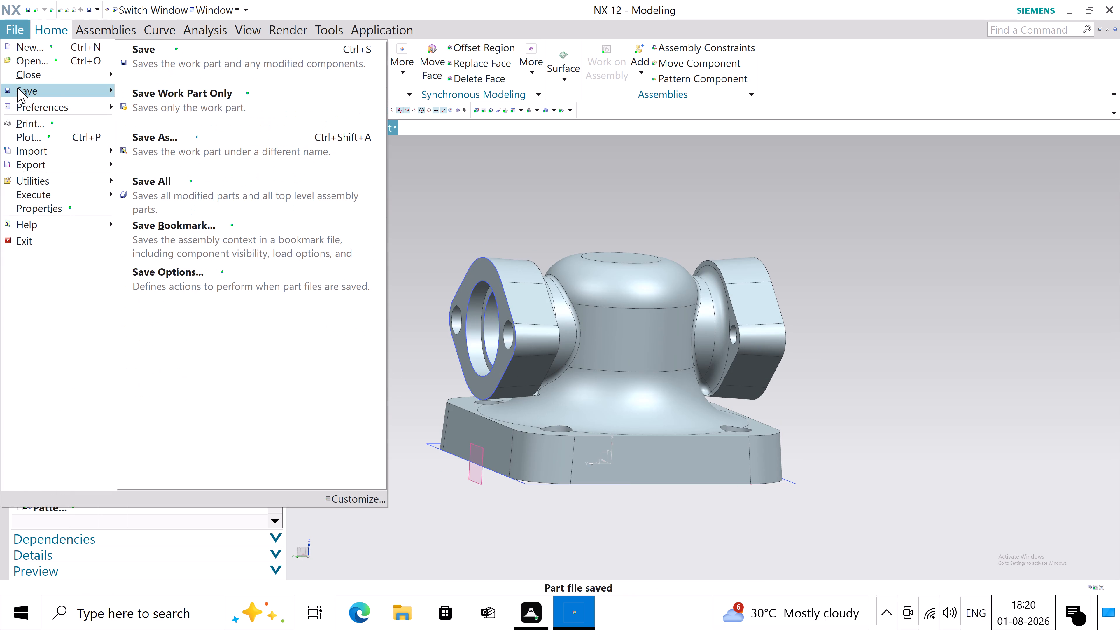
left_click(150, 139)
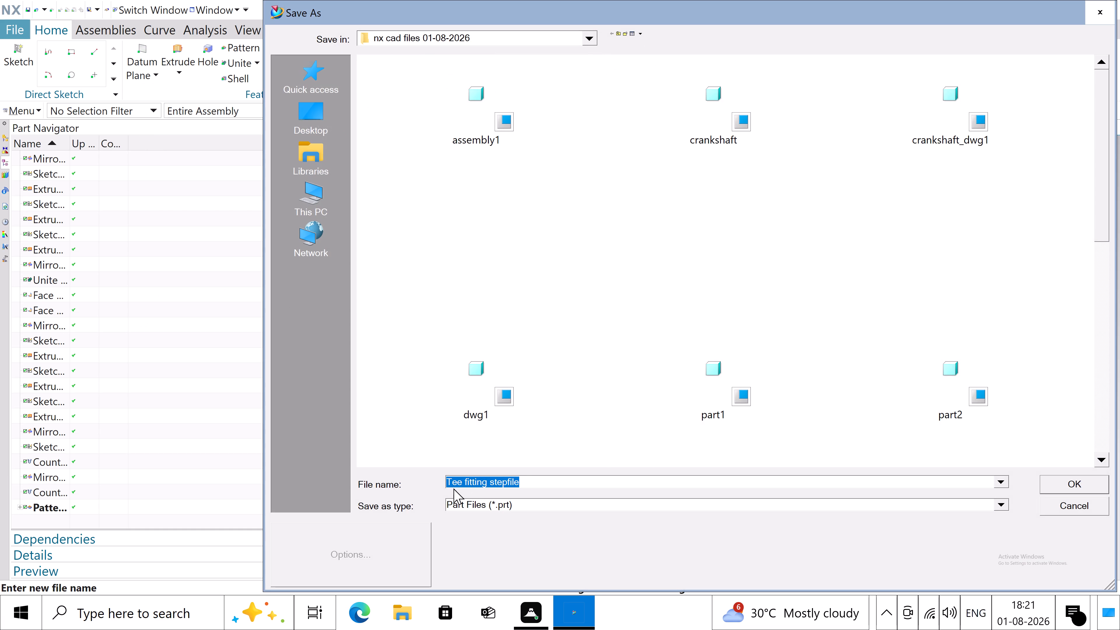
left_click(462, 484)
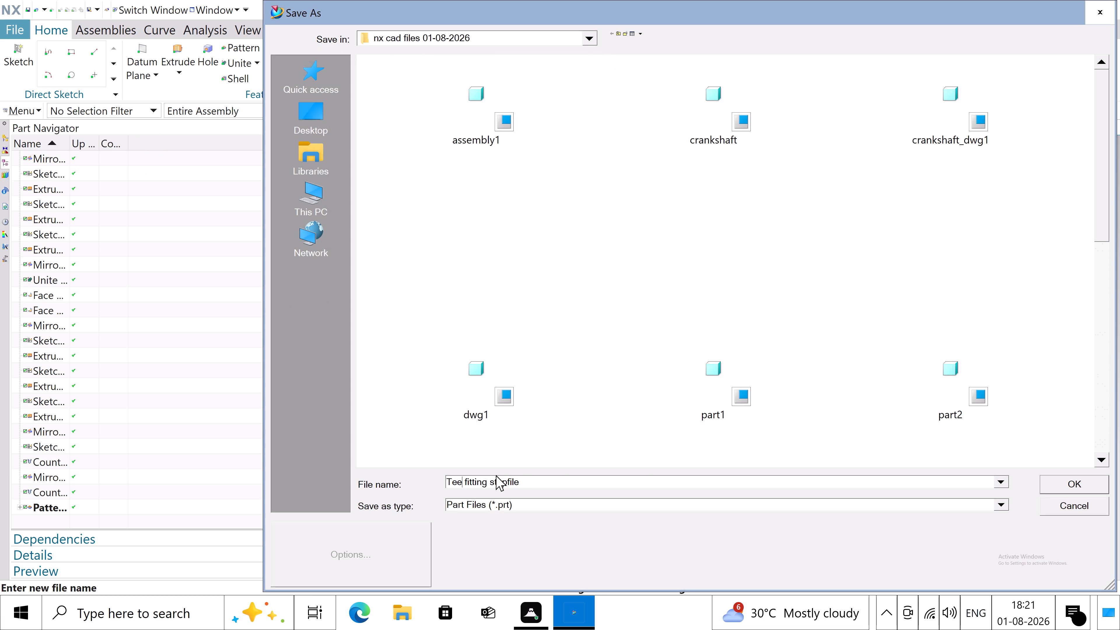
key("Delete")
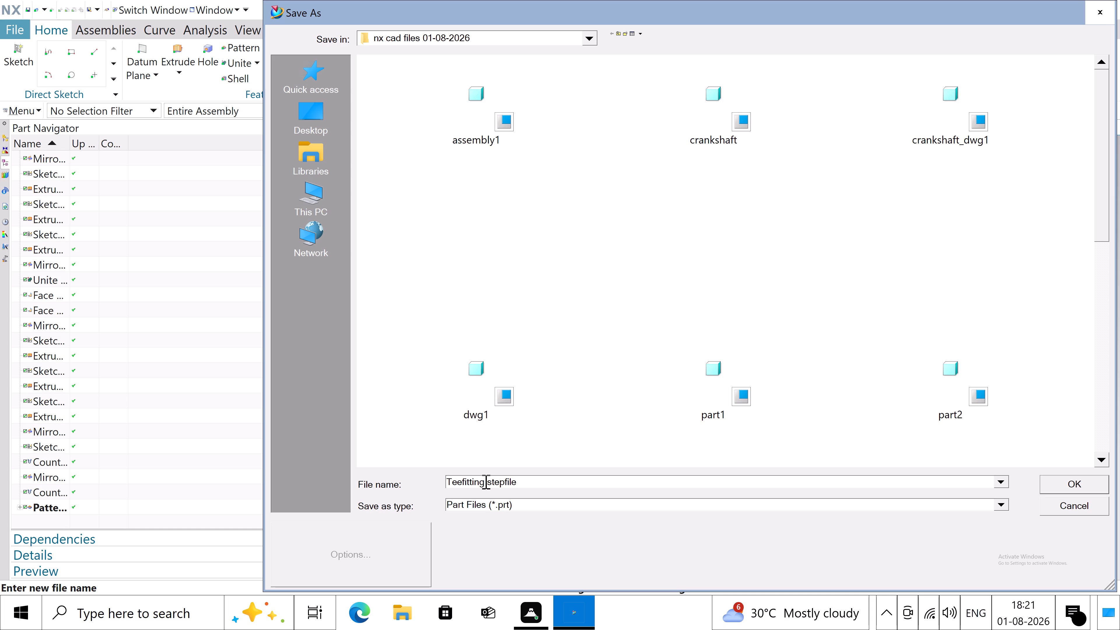
left_click(487, 483)
key("BackSpace")
scroll(637, 434, "down", 1)
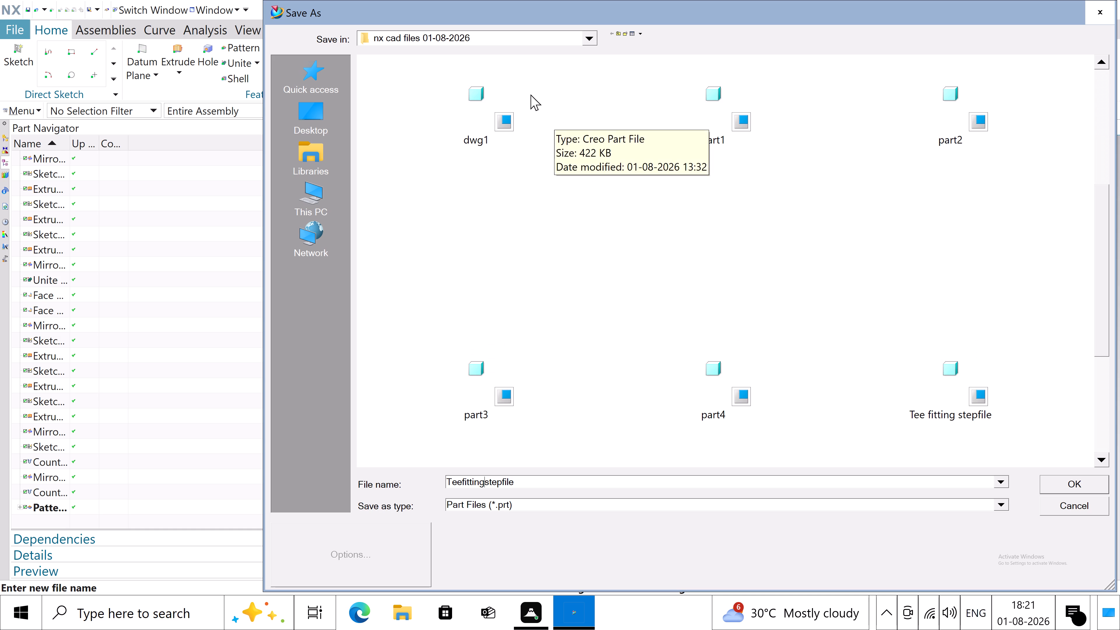
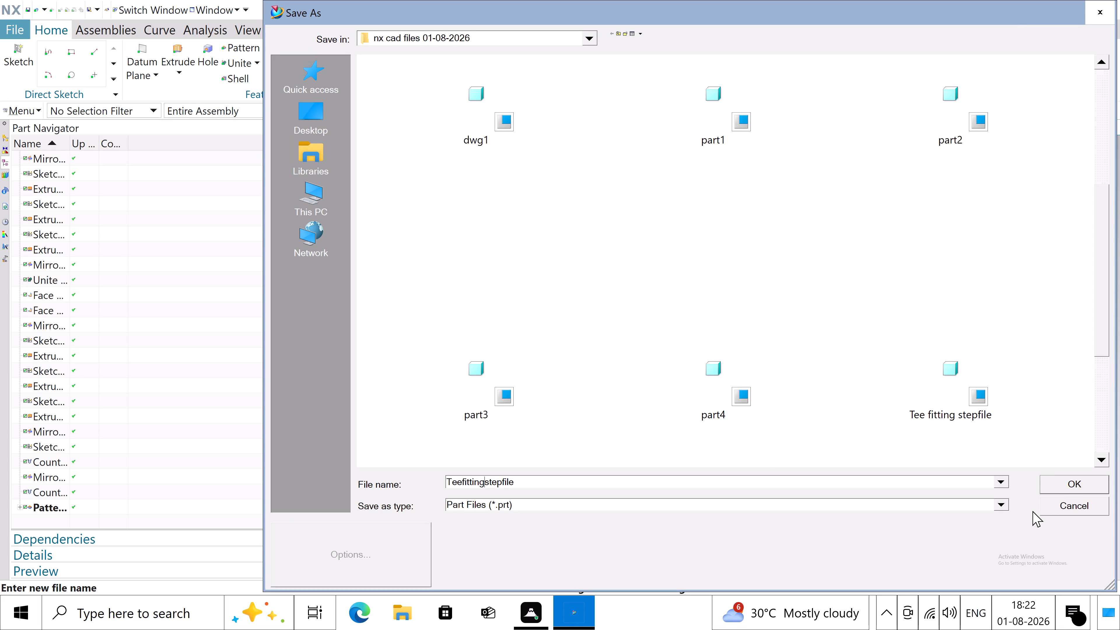
Save the model as a STEP file (*.stp) named "teefittingstepfile" in the nx cad files 01-08-2026 folder.
left_click(1000, 505)
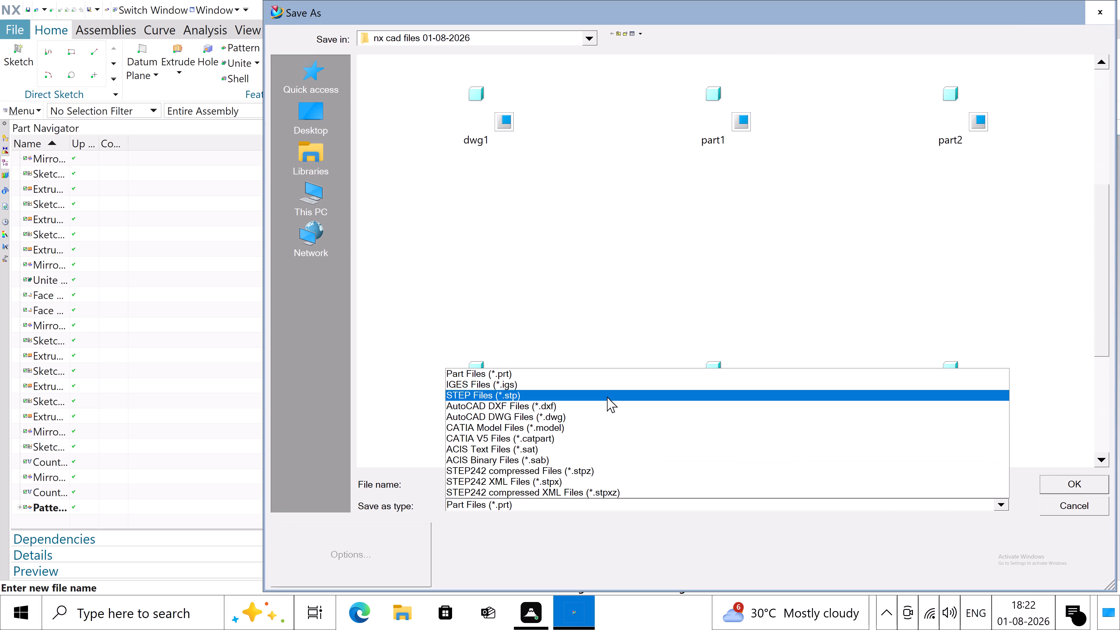
left_click(600, 392)
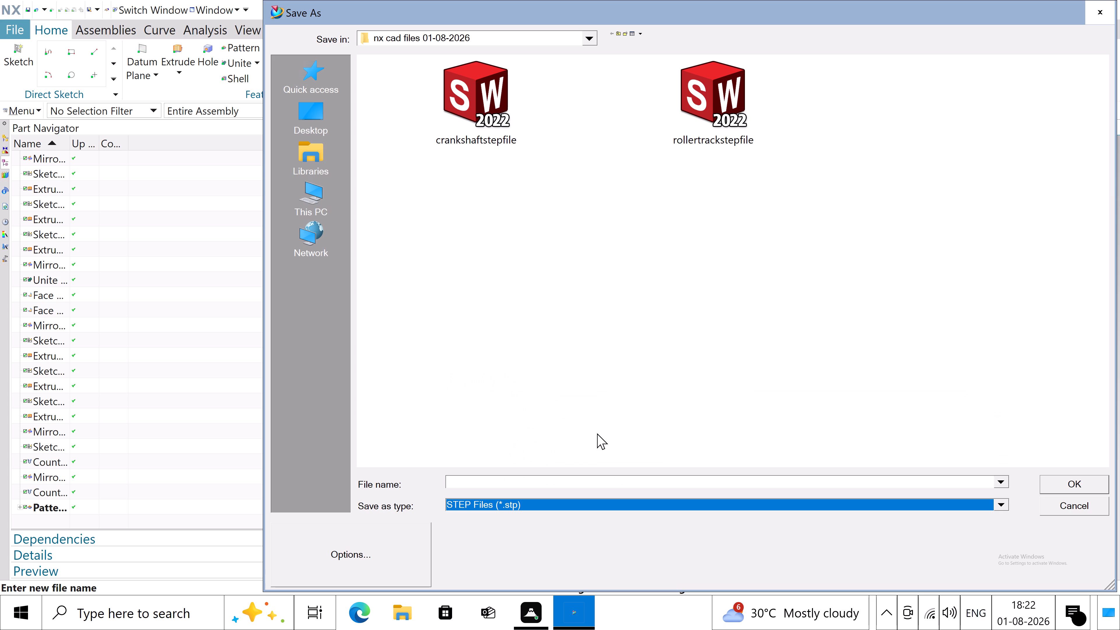
left_click(554, 480)
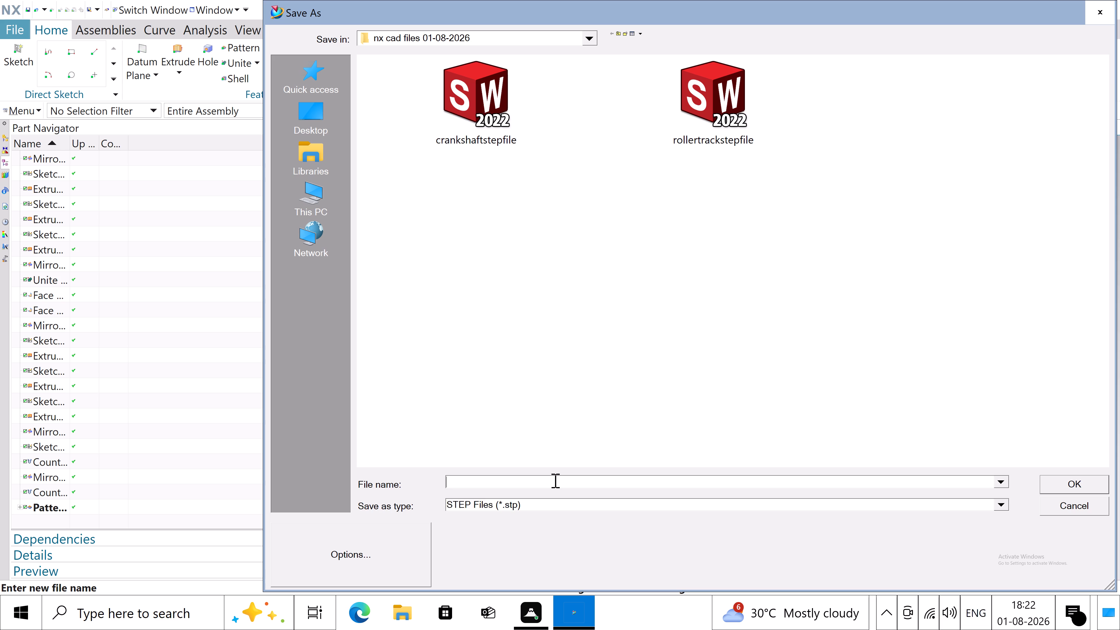
key("t")
type("ee")
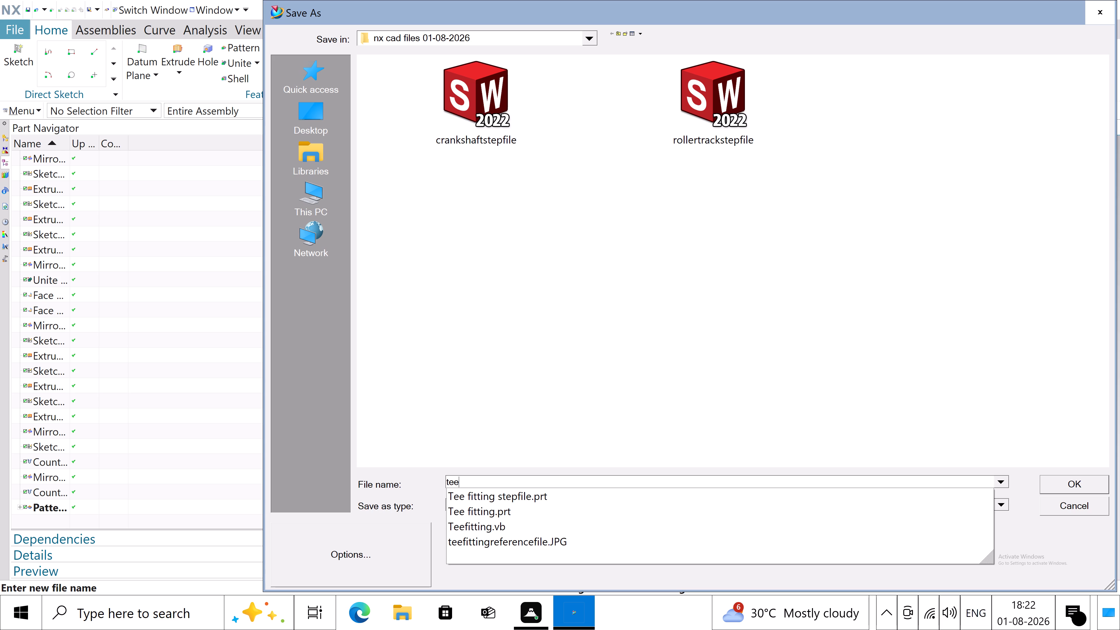
type("fitting")
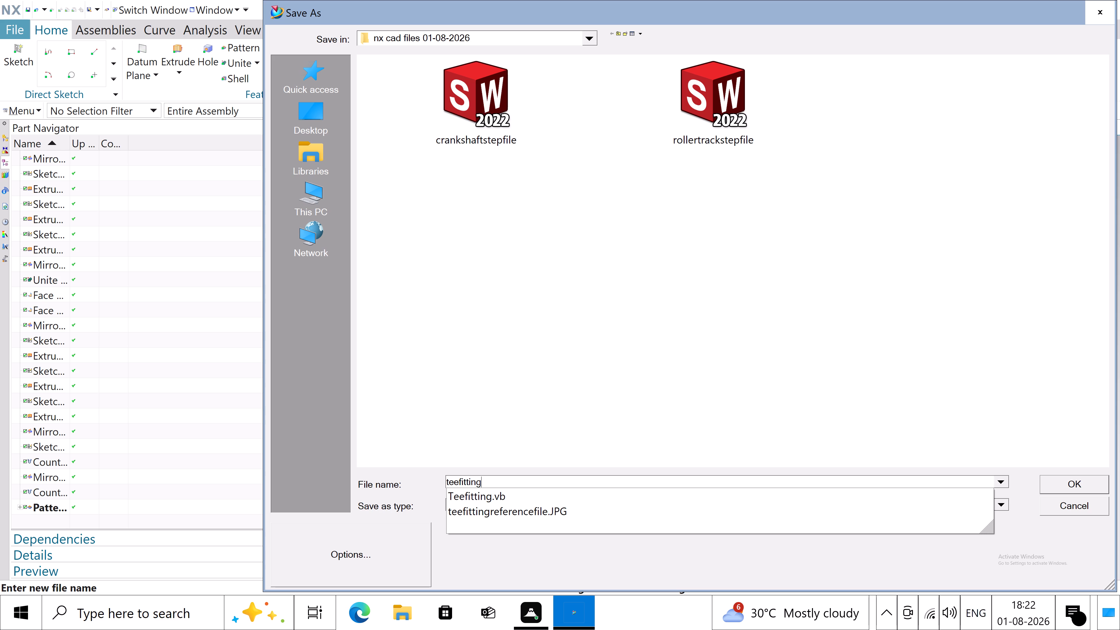
type("stepfile")
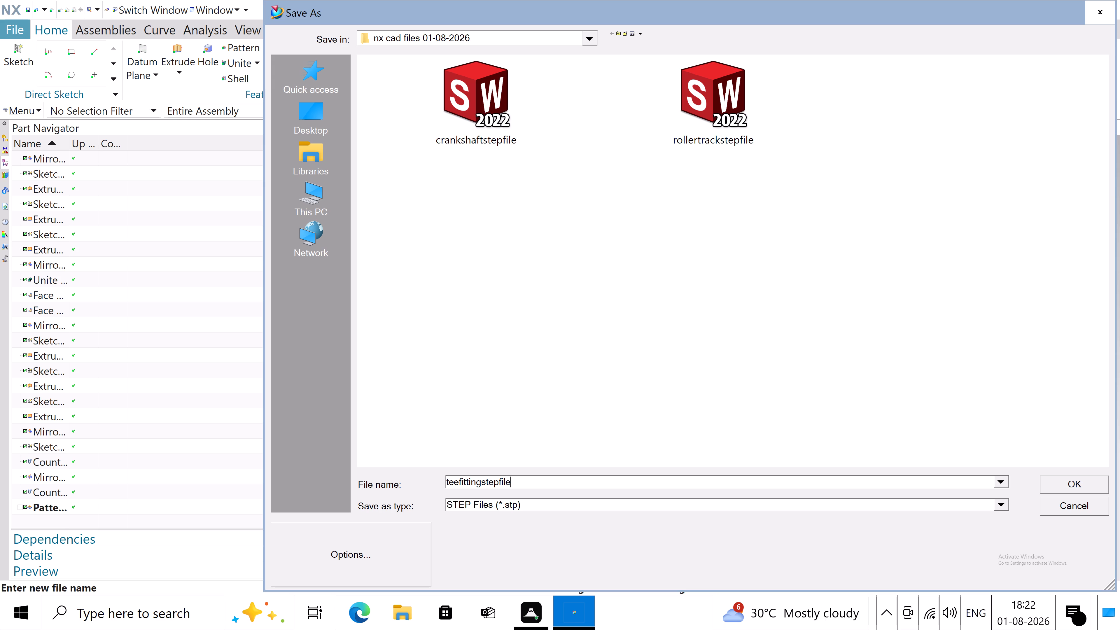
key("Return")
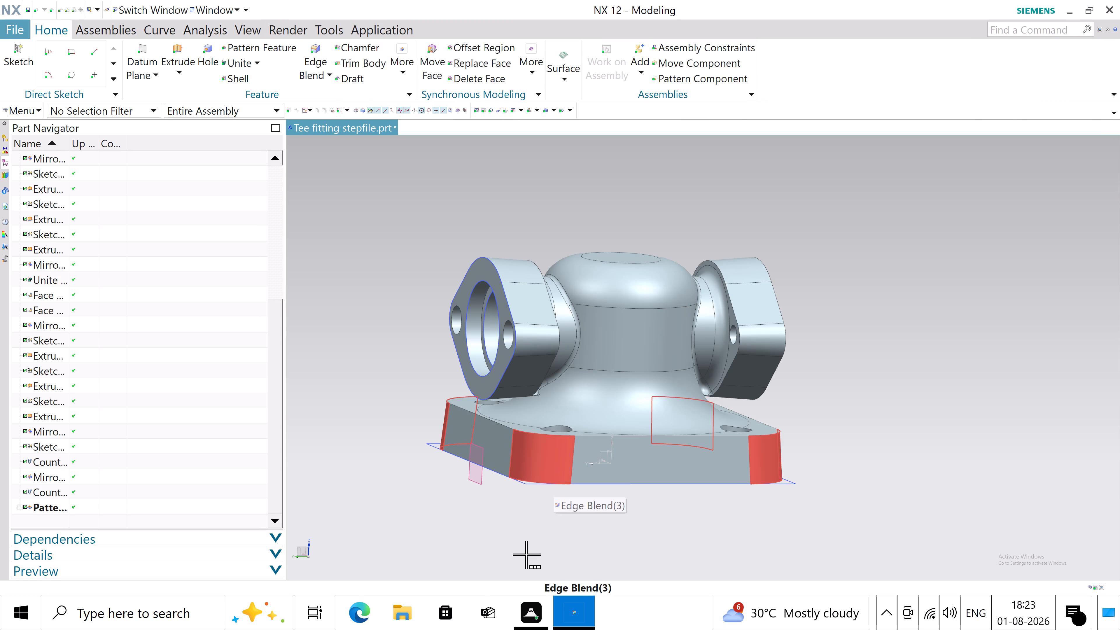
scroll(367, 347, "down", 1)
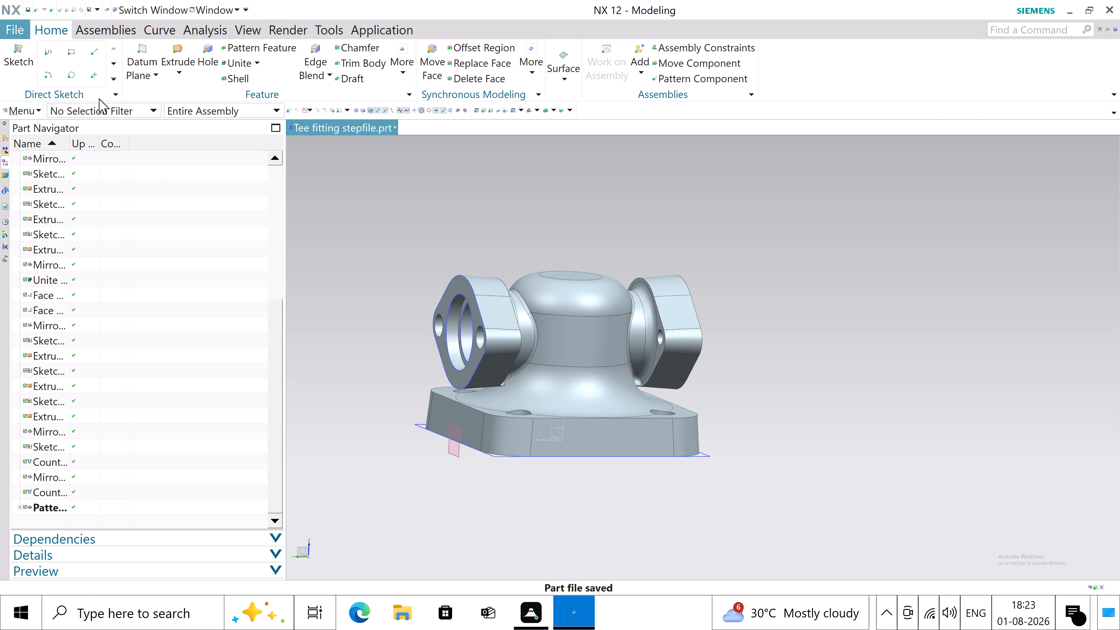
Create a new A0 - Size drawing that references the Tee fitting stepfile part, skipping title block entries and the View Creation Wizard.
left_click(18, 34)
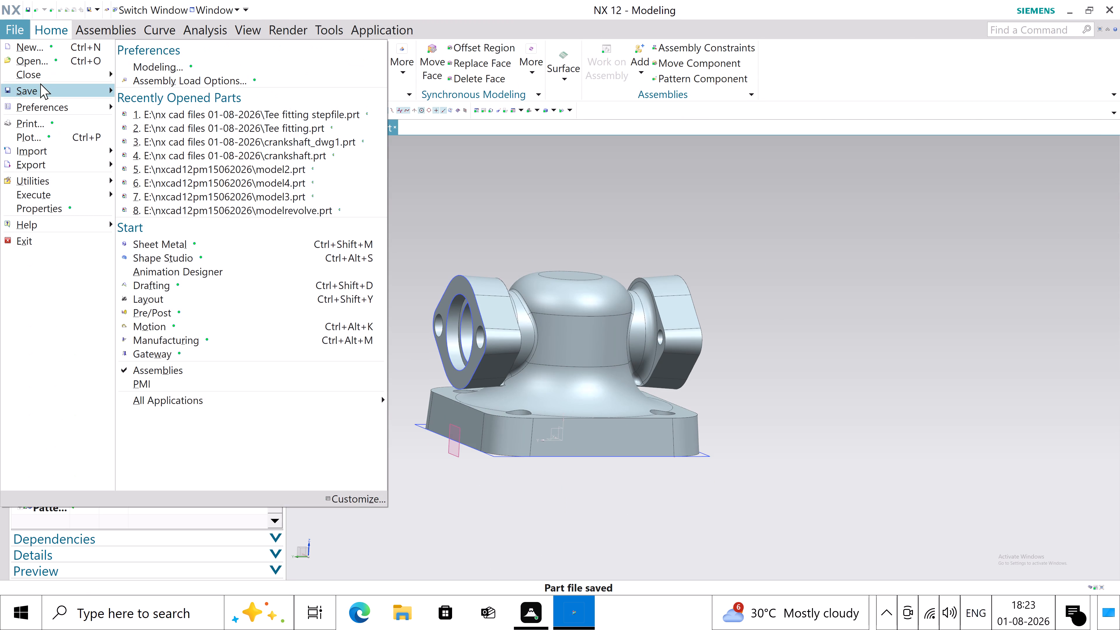
left_click(46, 47)
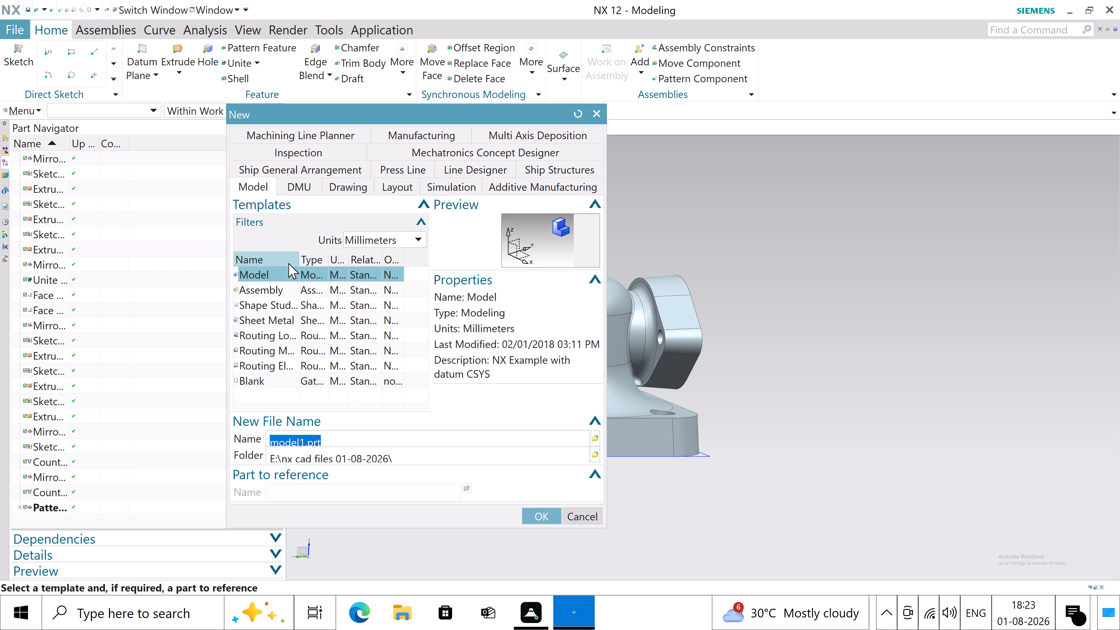
left_click(349, 192)
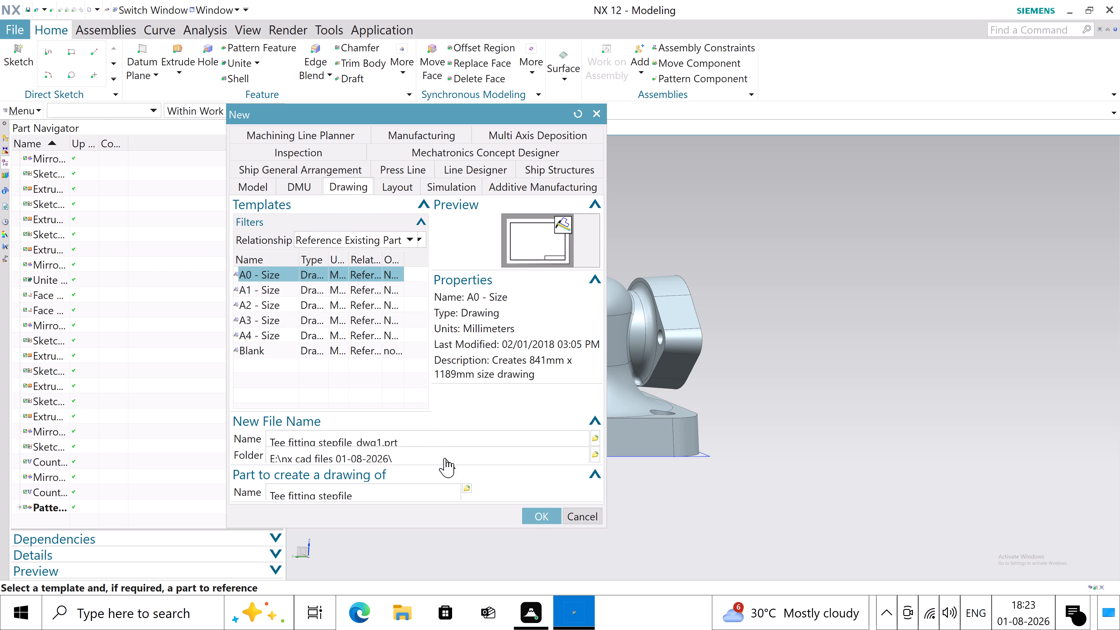
left_click(536, 519)
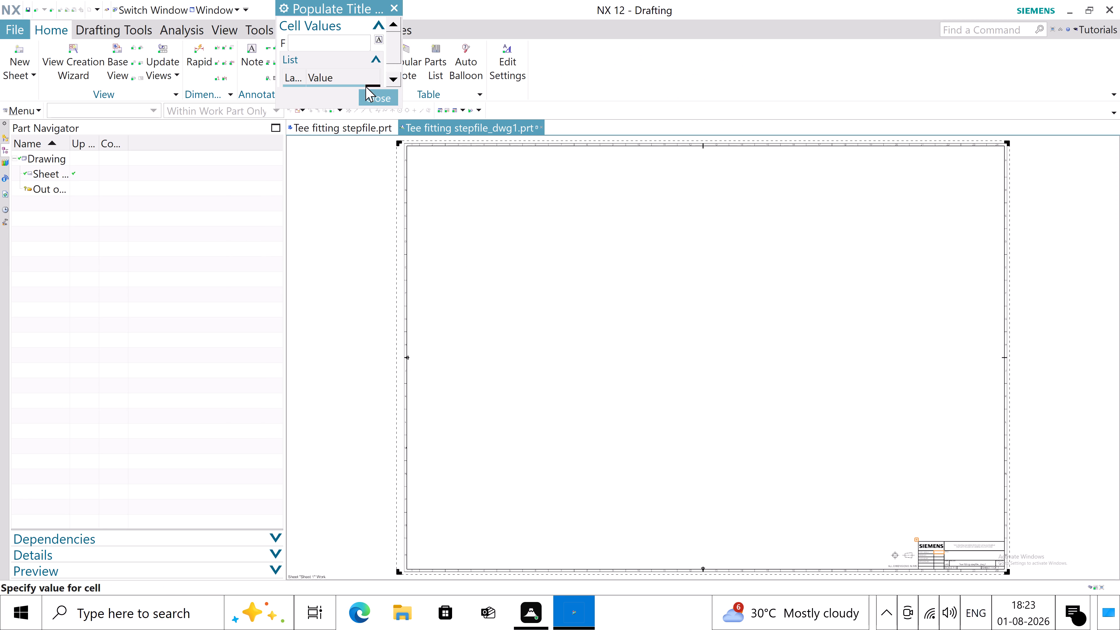
left_click(369, 100)
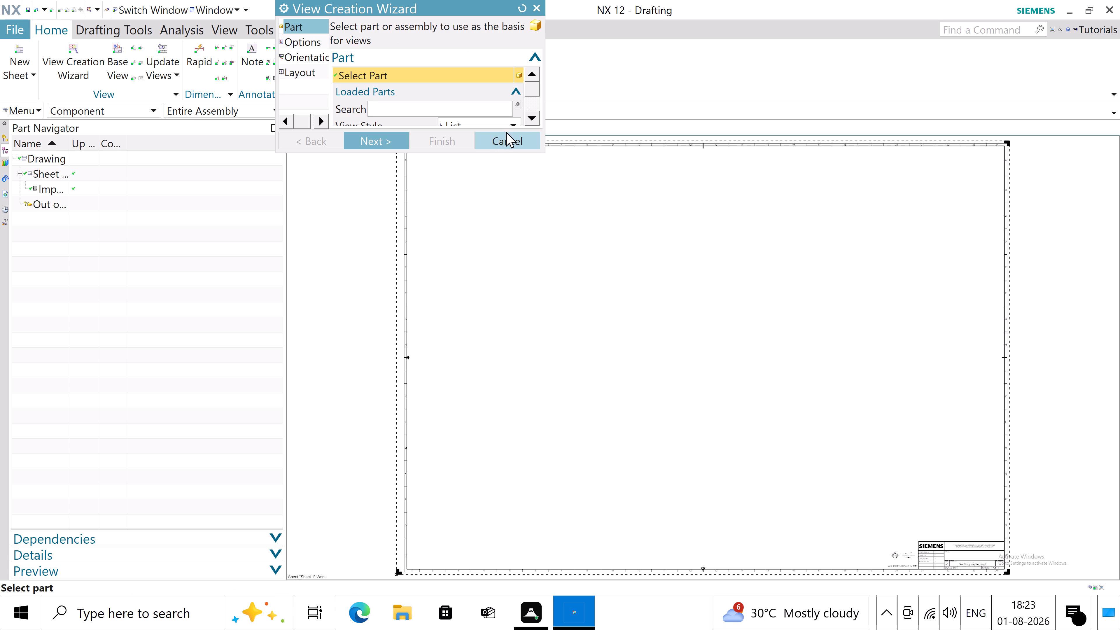
left_click(523, 142)
Place a base view of the tee fitting using the Right model view at 1:1 scale near the middle of the sheet.
left_click(123, 78)
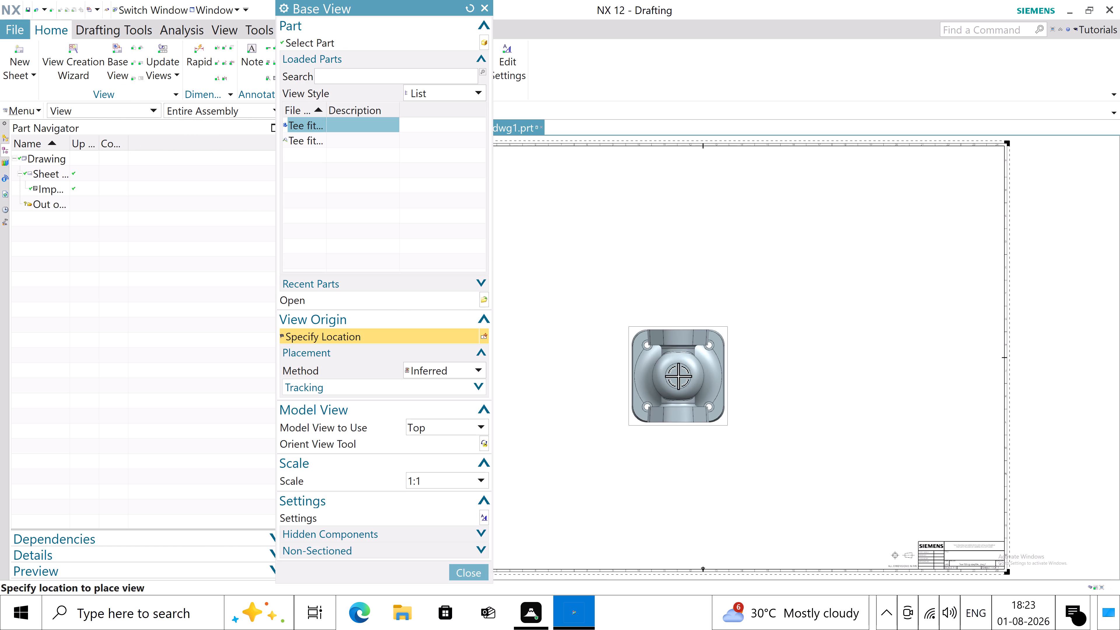
left_click(473, 426)
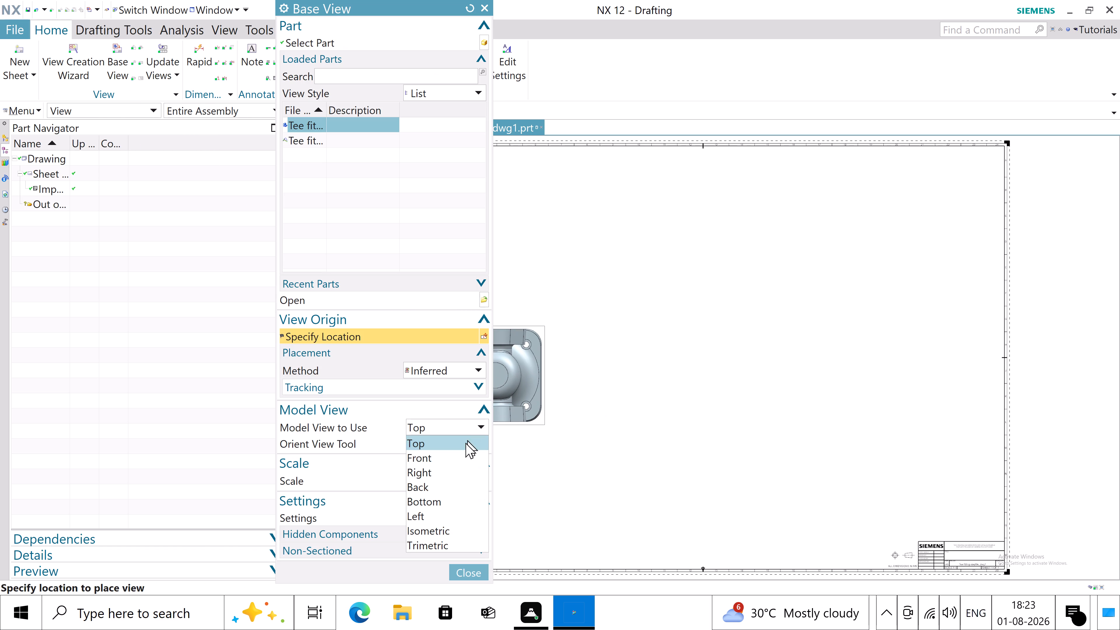
left_click(455, 464)
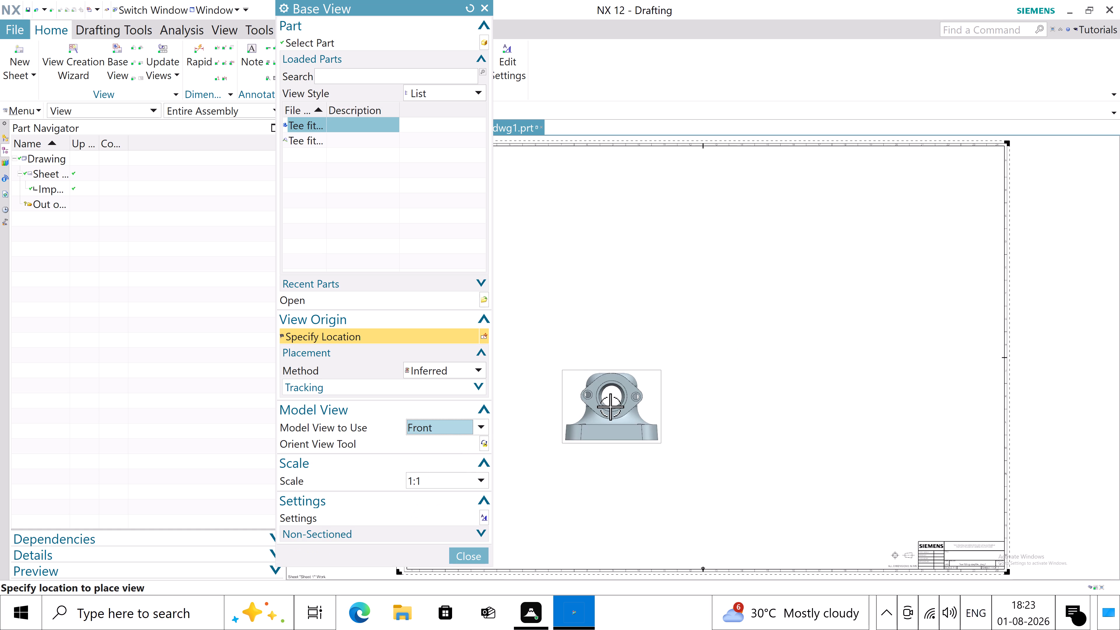
left_click(459, 427)
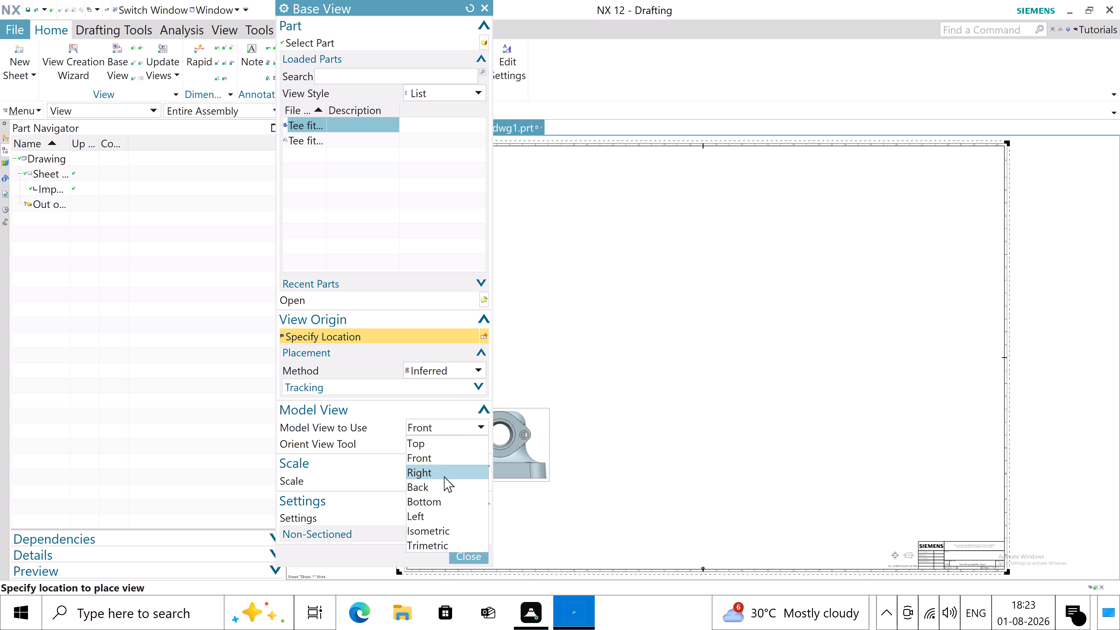
left_click(444, 476)
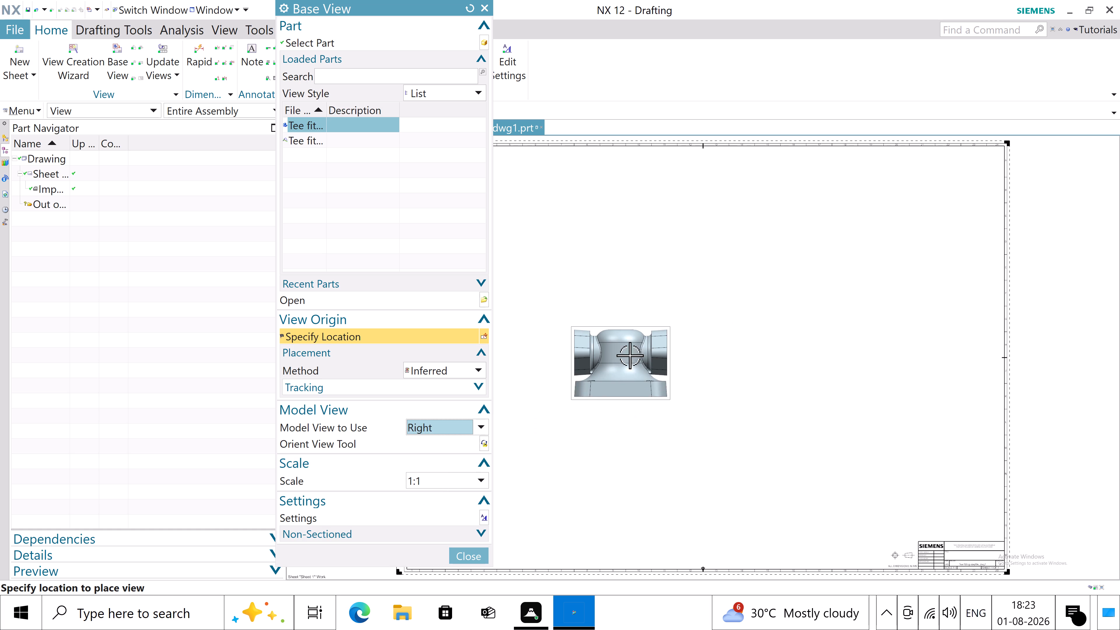
left_click(645, 340)
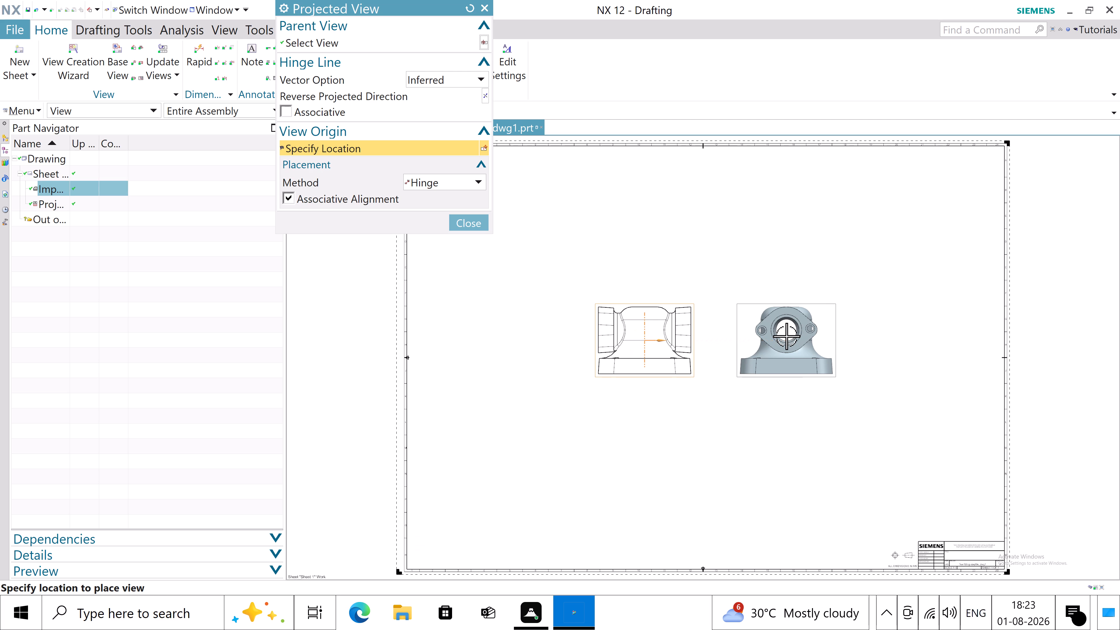
Add four projected views from the base view, one on each side, one below and one above it.
left_click(786, 336)
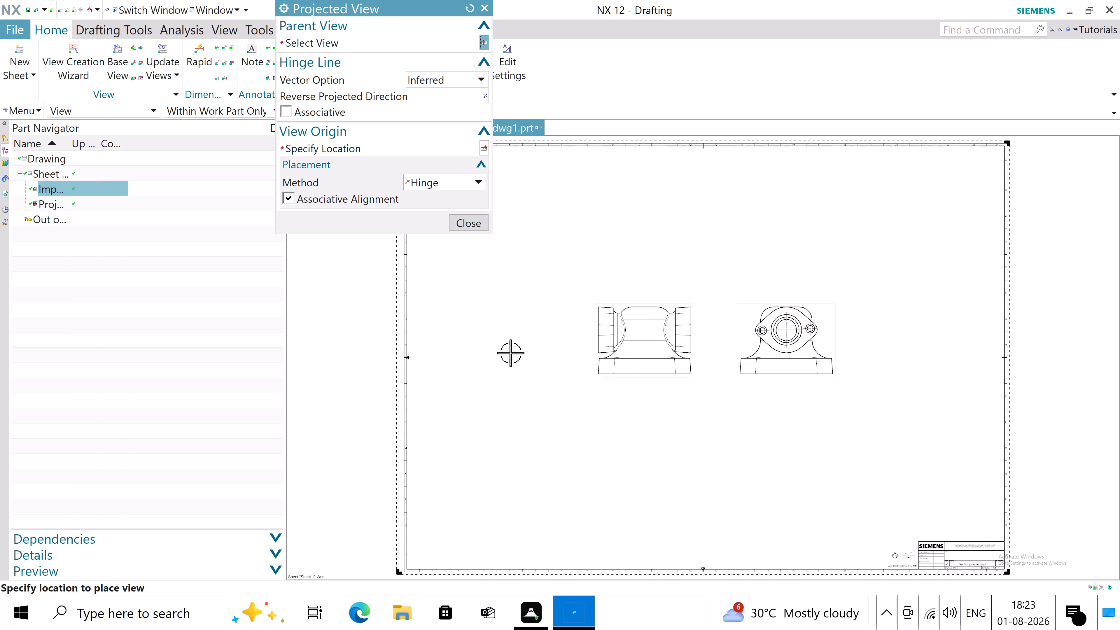
left_click(506, 352)
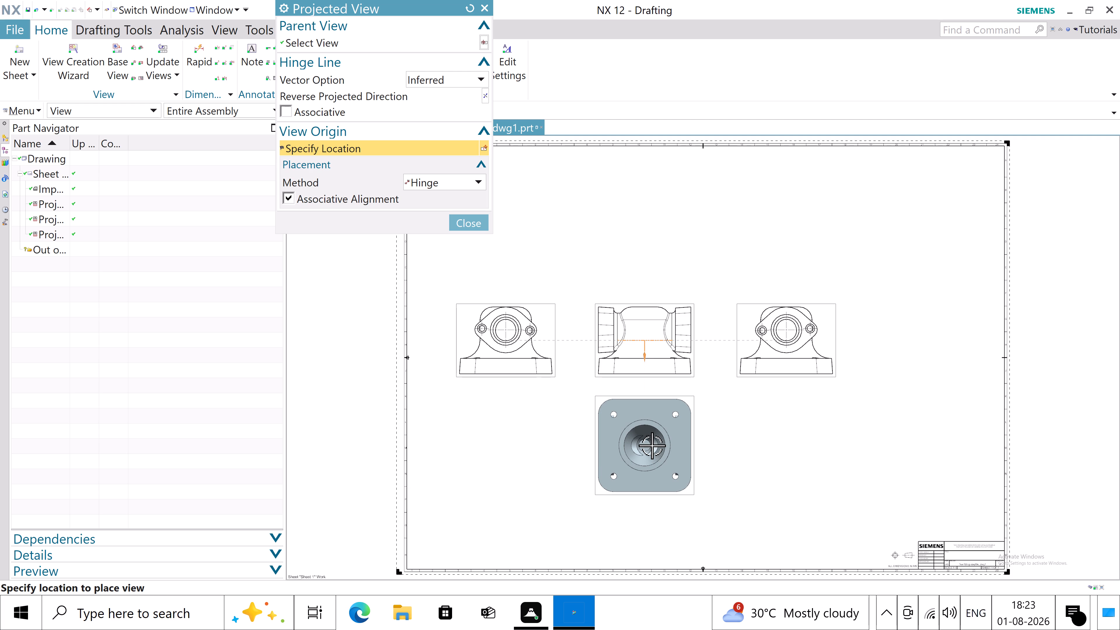
left_click(652, 445)
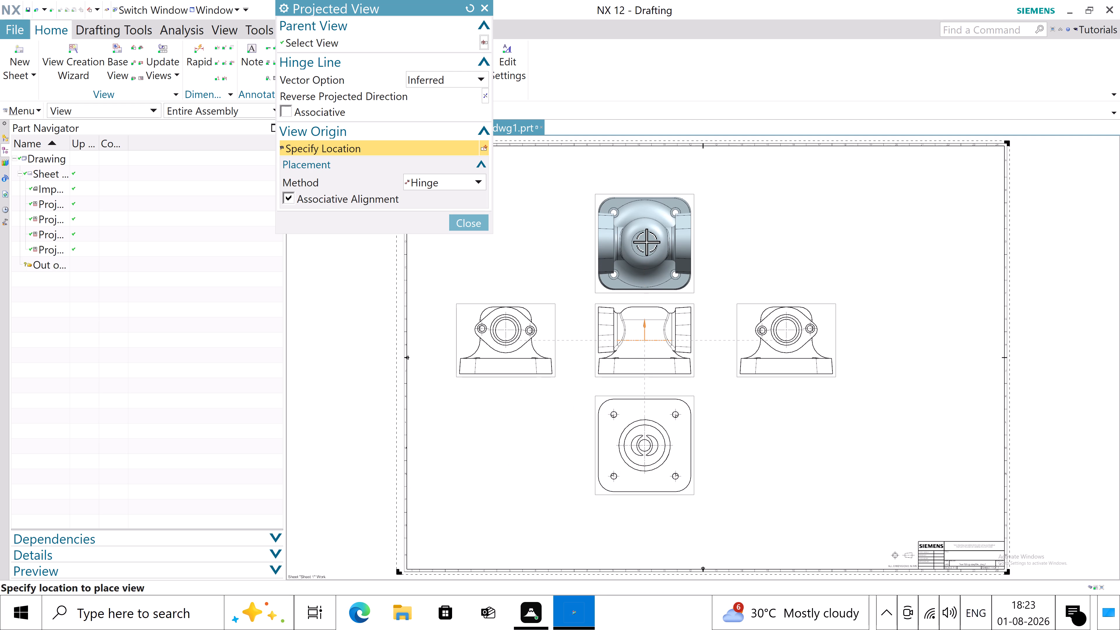
left_click(646, 235)
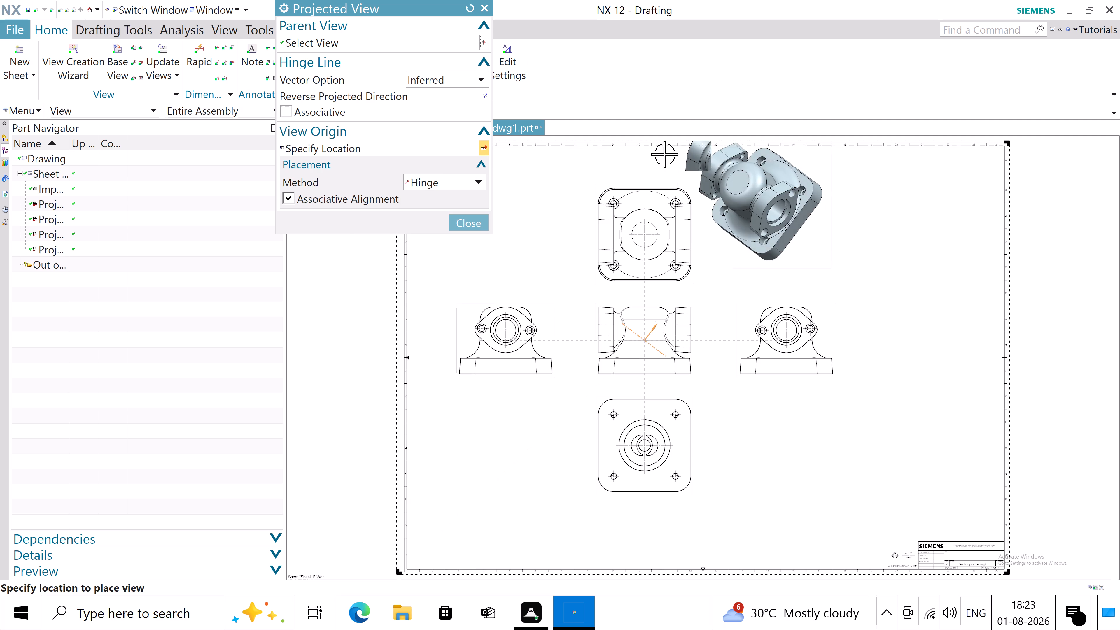
left_click(471, 227)
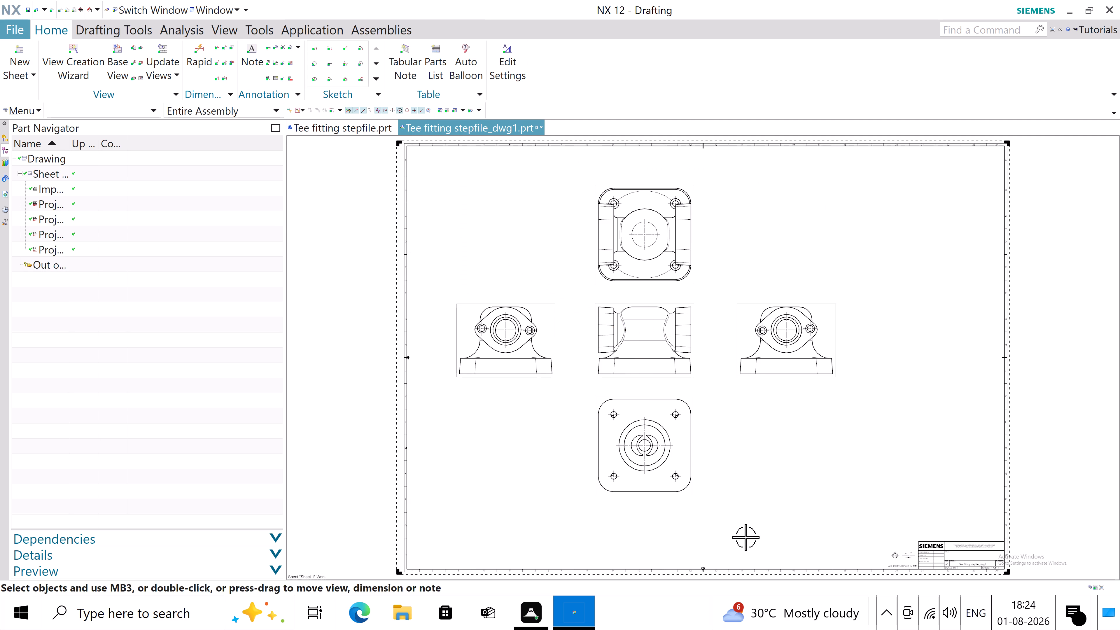
Examine the base and projected views and their arrangement on the A0 sheet.
left_click_drag(745, 537, 711, 516)
left_click(736, 520)
scroll(578, 293, "down", 1)
scroll(827, 328, "up", 2)
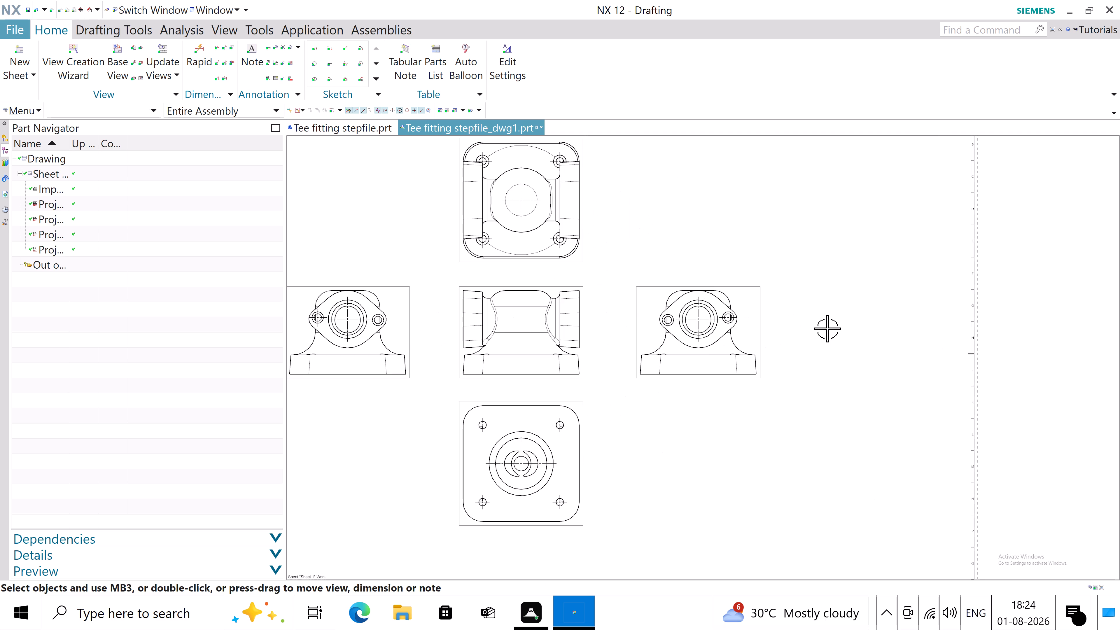
scroll(792, 334, "down", 1)
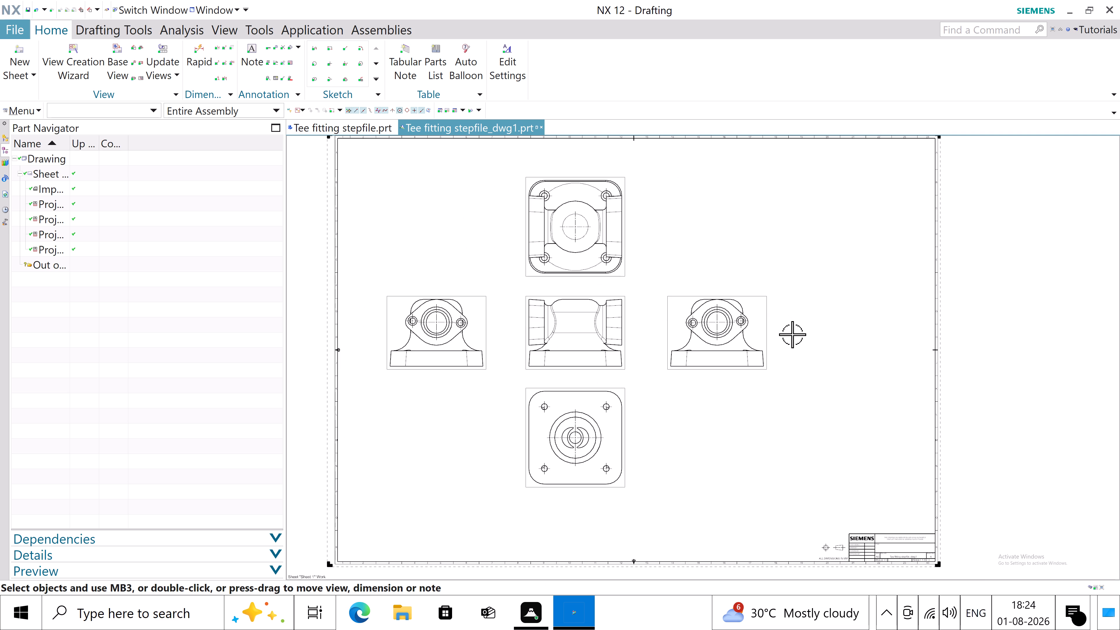
scroll(635, 300, "up", 3)
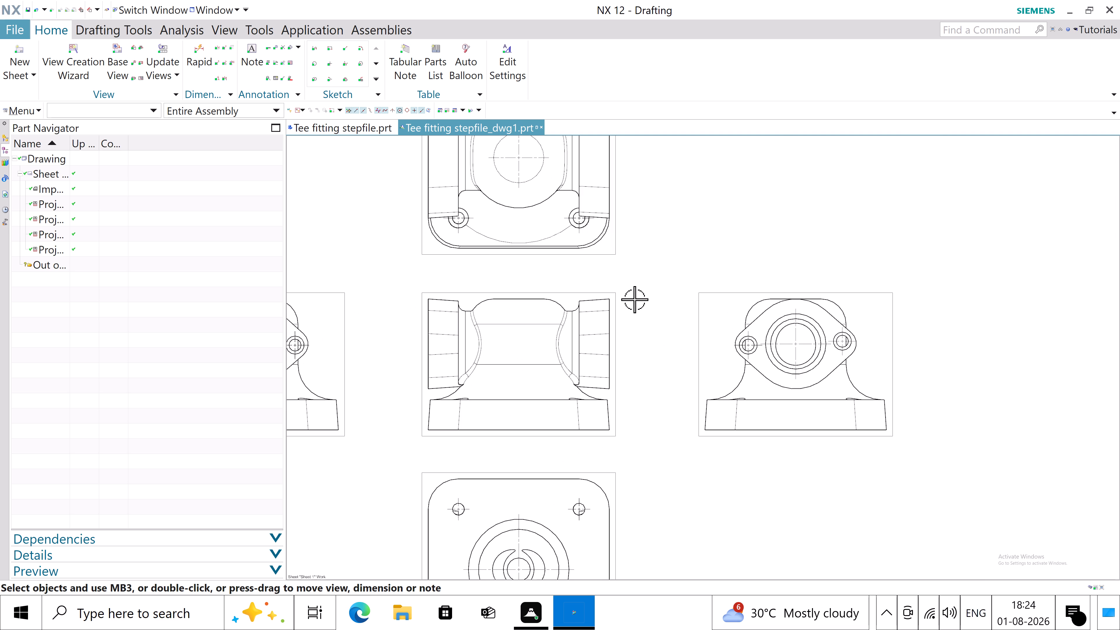
scroll(634, 299, "down", 2)
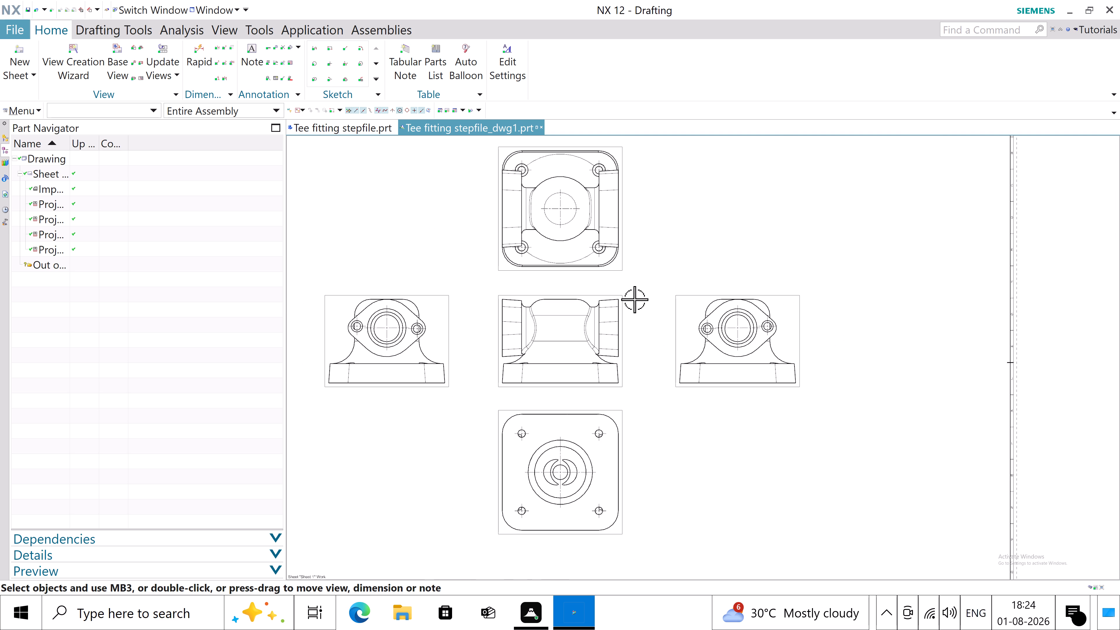
scroll(634, 299, "down", 1)
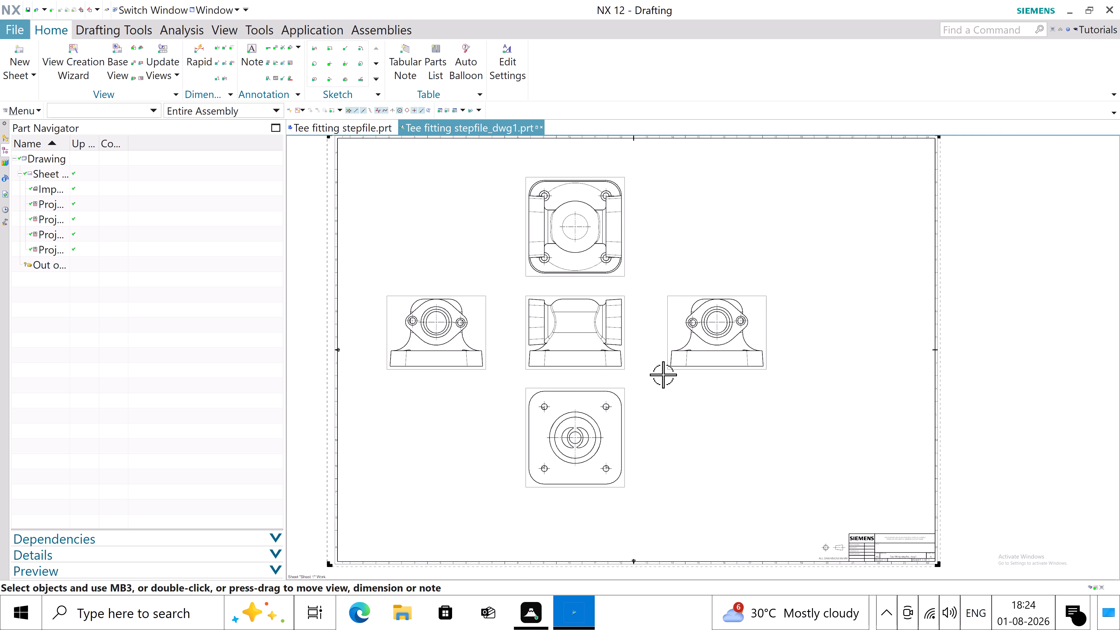
scroll(663, 374, "down", 1)
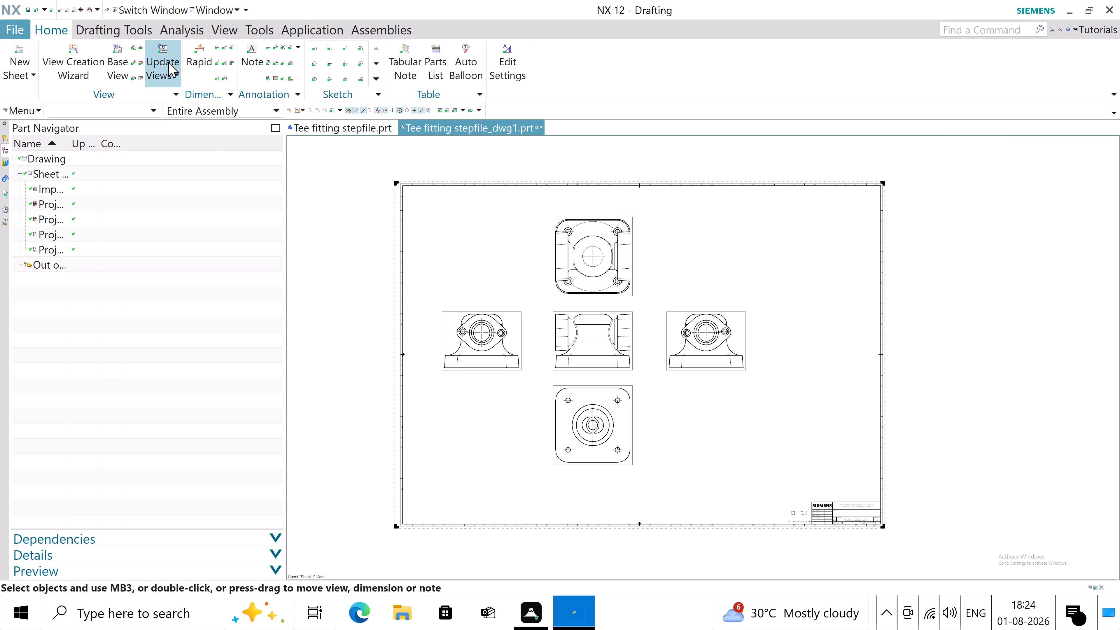
Add a radius dimension to the right-hand top corner arc of the central base view, placing it above the view.
left_click(188, 66)
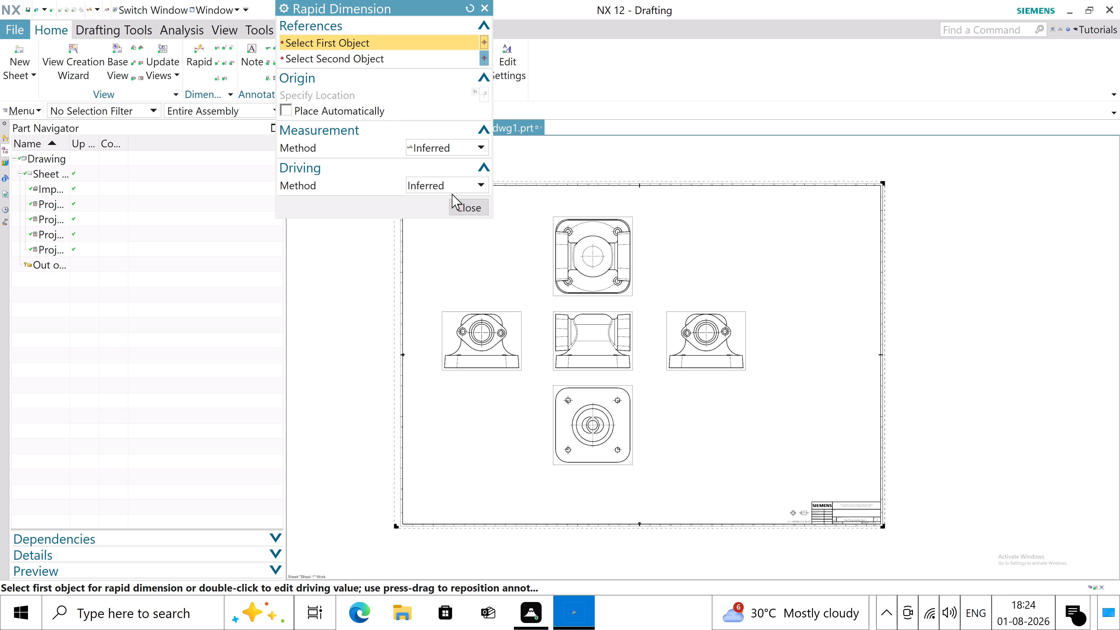
left_click(459, 203)
scroll(773, 342, "up", 2)
scroll(607, 341, "down", 1)
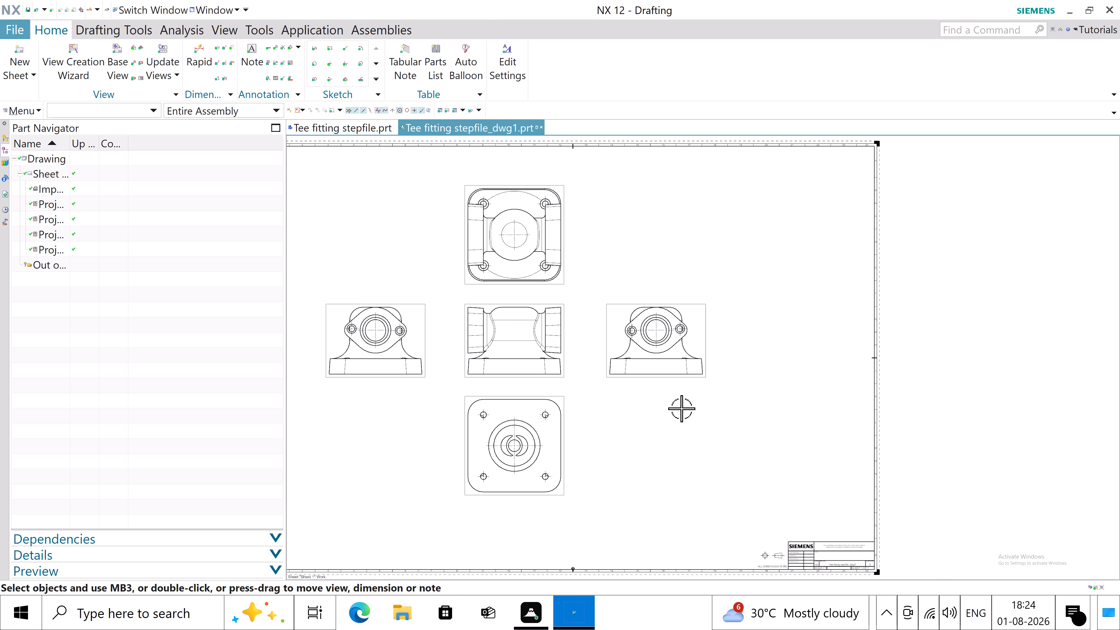
left_click(194, 71)
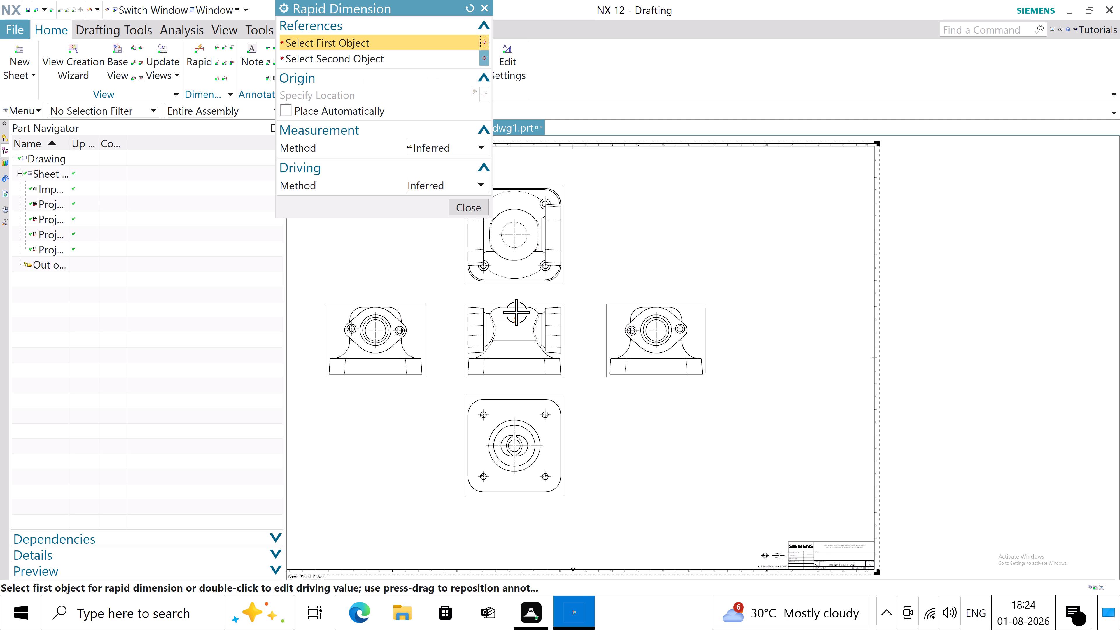
scroll(519, 310, "up", 4)
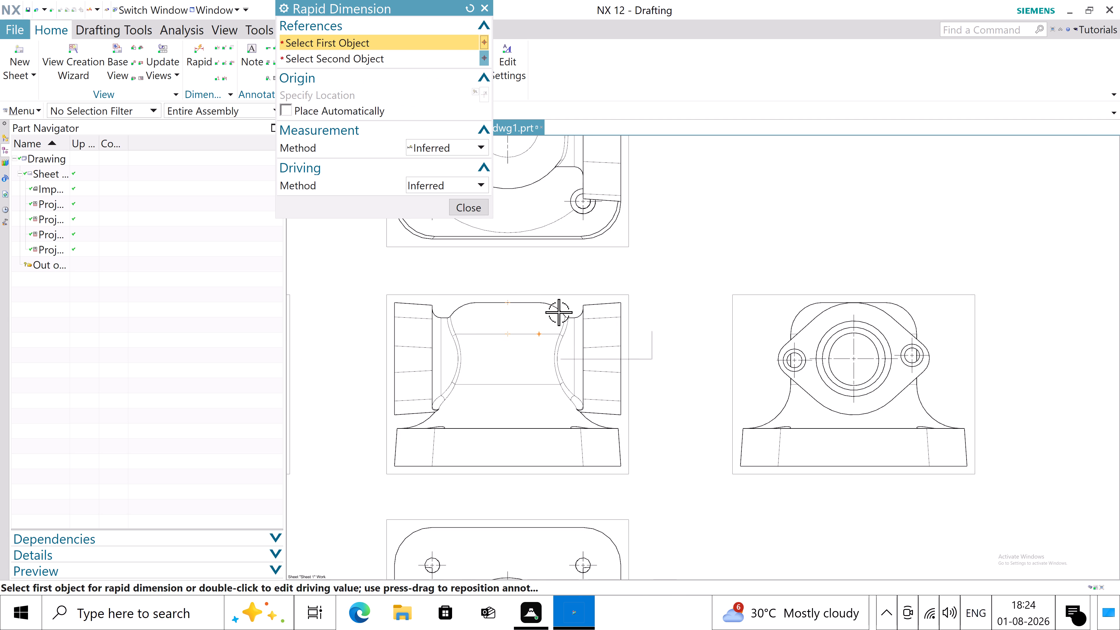
left_click(553, 309)
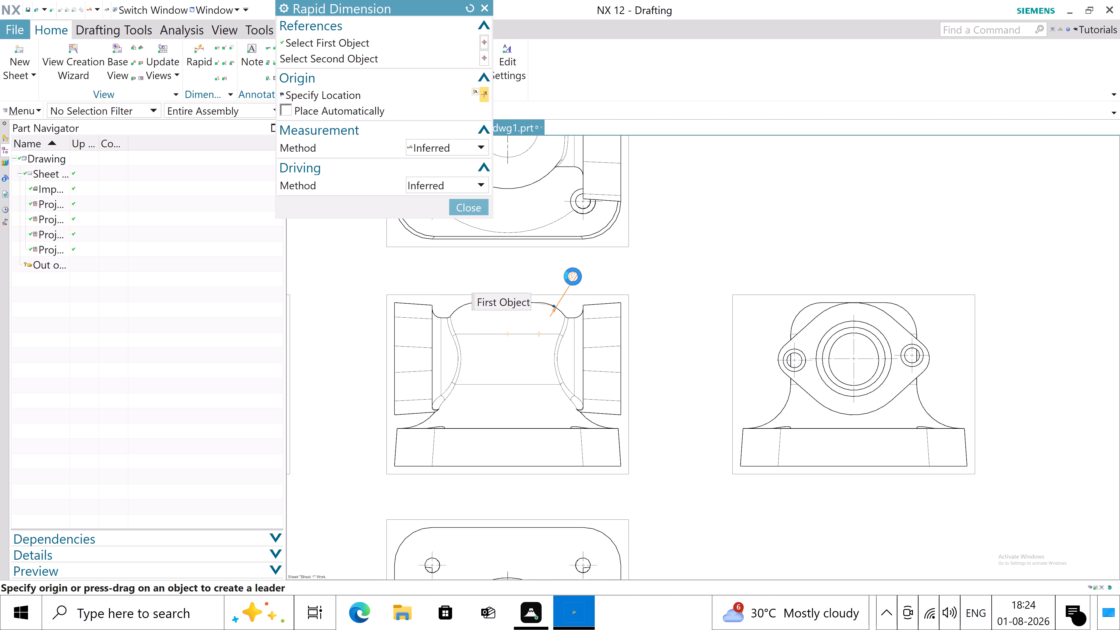
left_click(580, 276)
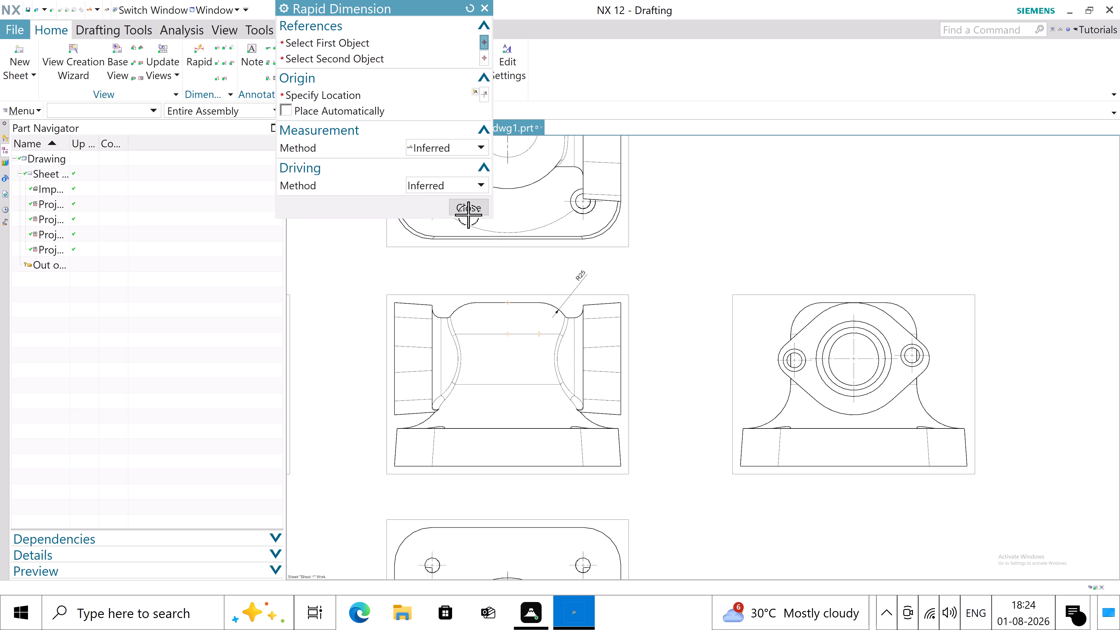
left_click(468, 210)
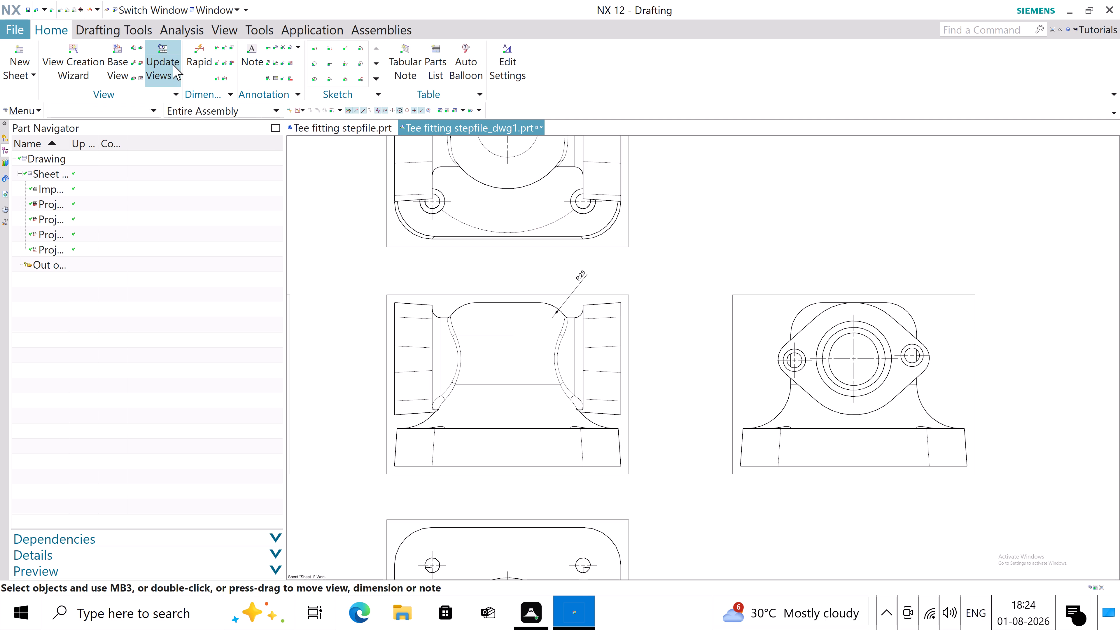
Dimension the overall width of the base flange between its bottom corners in the base view, placing the dimension centred below the view.
scroll(497, 306, "down", 1)
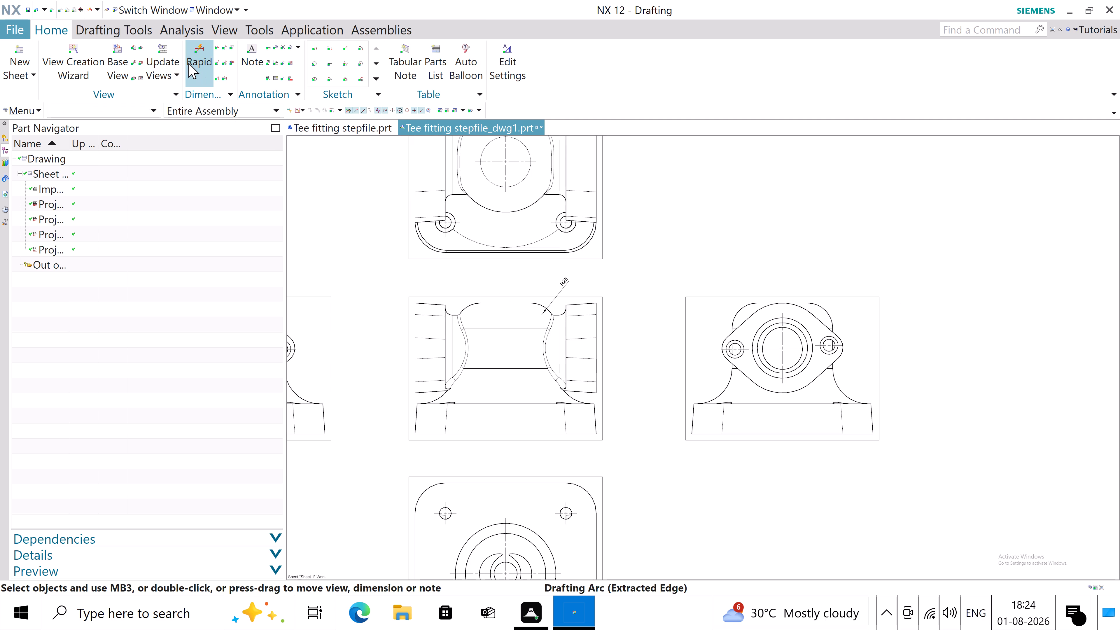
left_click(188, 63)
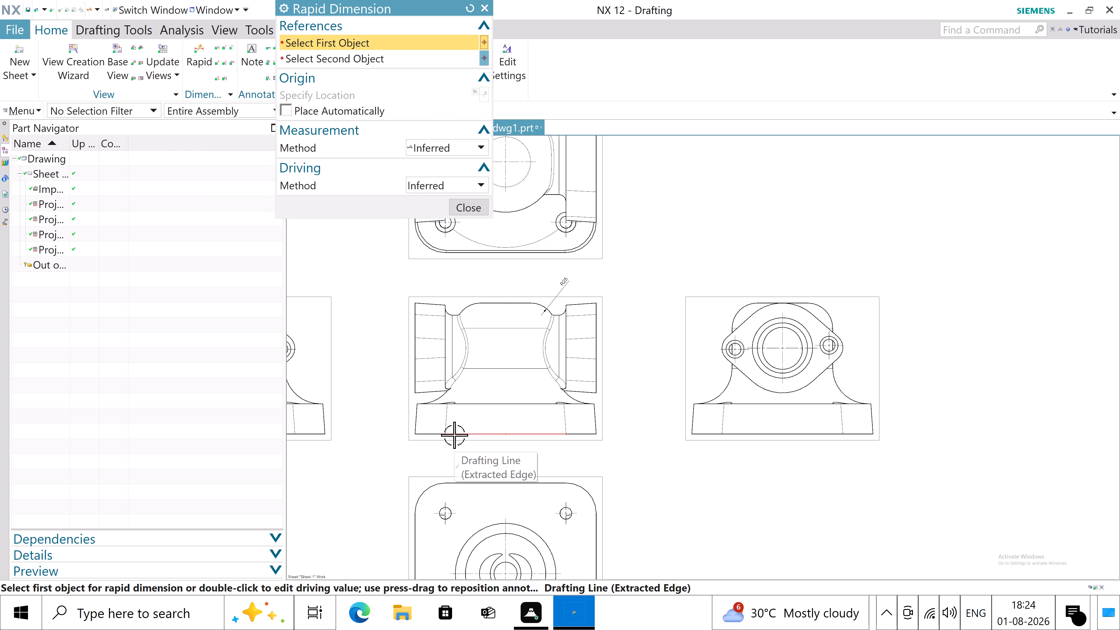
left_click(414, 435)
left_click(455, 462)
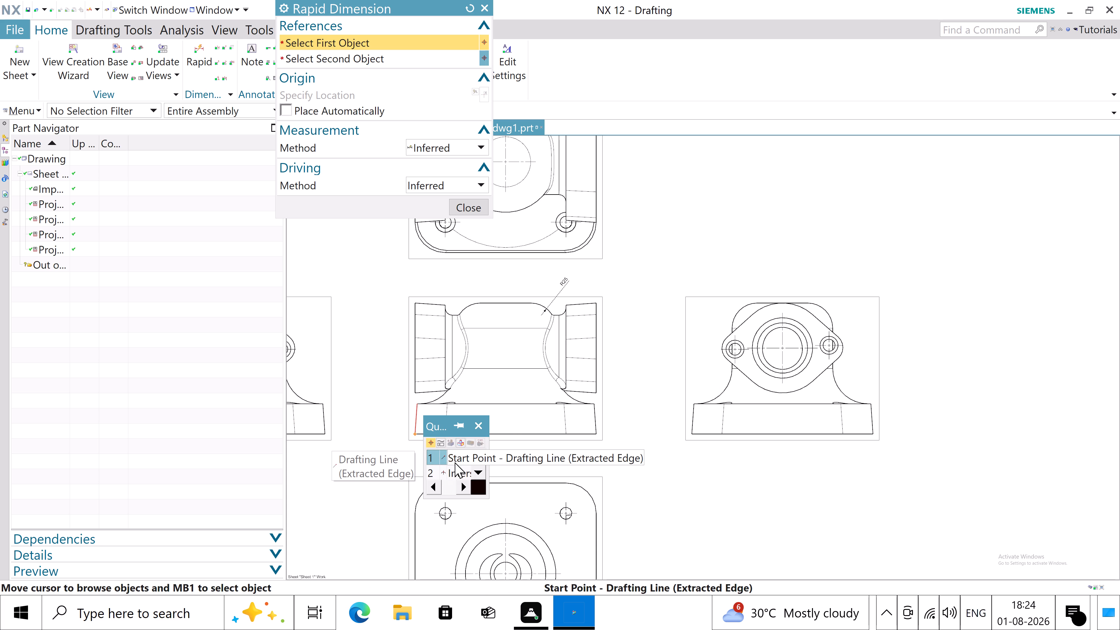
left_click(596, 431)
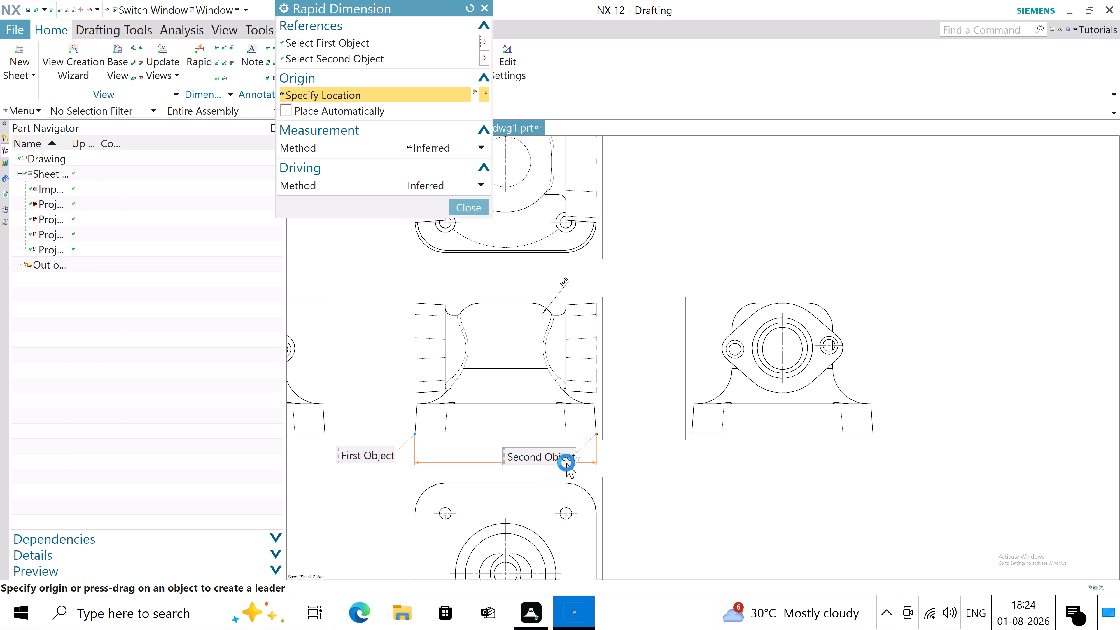
left_click(482, 460)
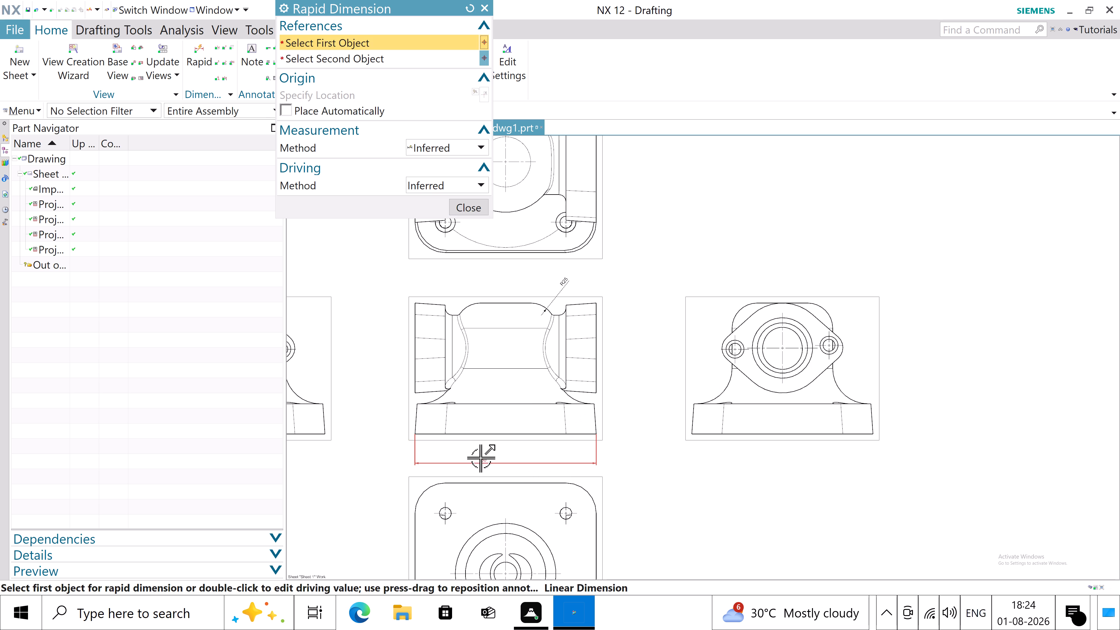
left_click_drag(480, 458, 508, 460)
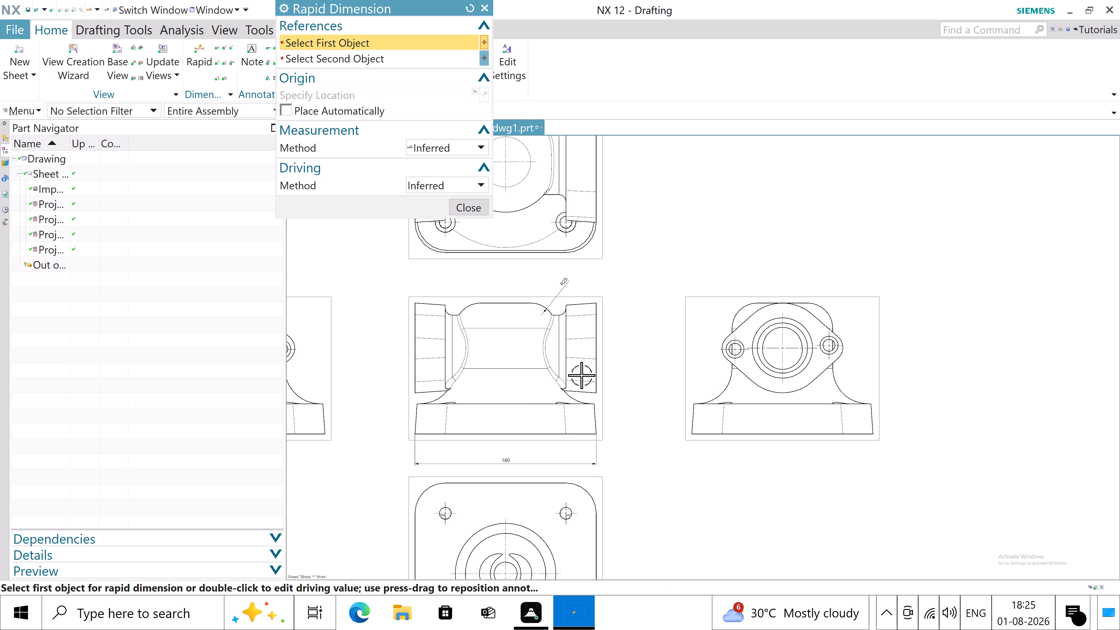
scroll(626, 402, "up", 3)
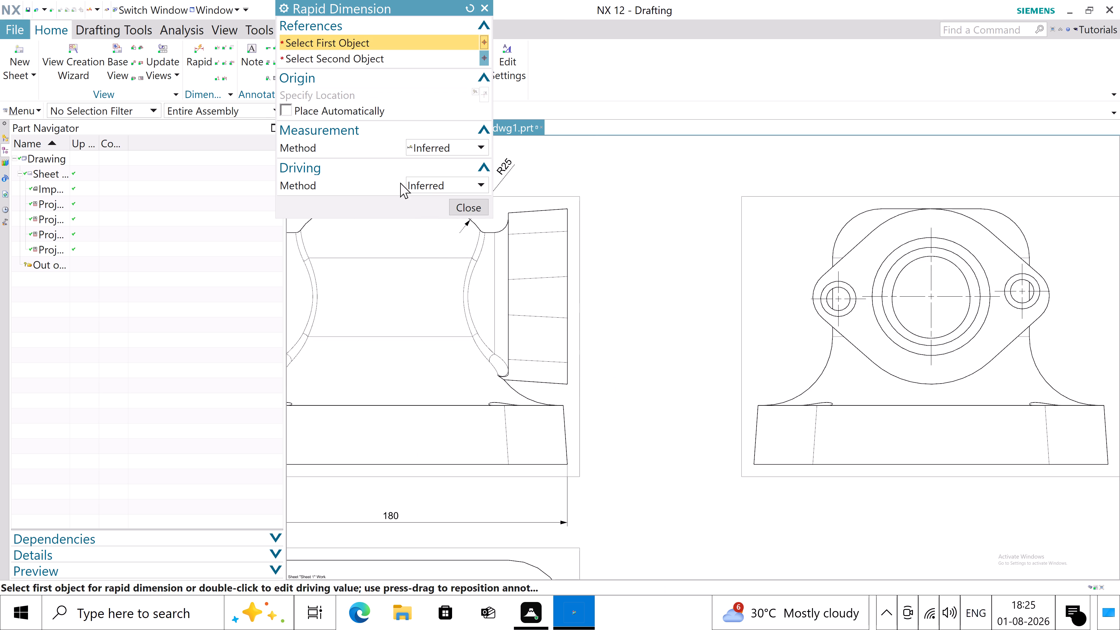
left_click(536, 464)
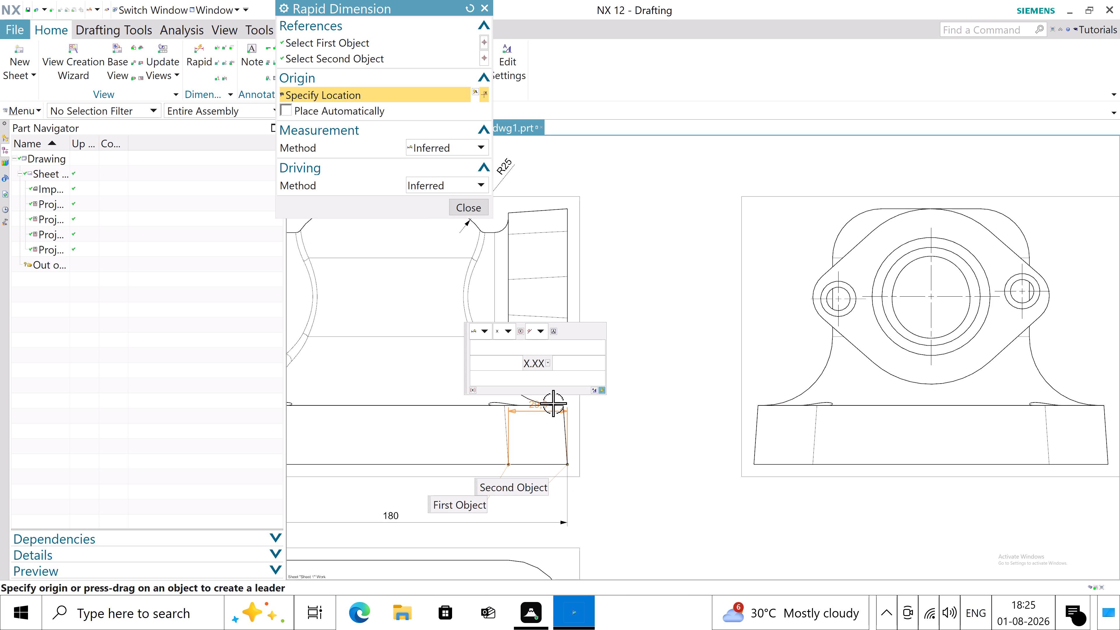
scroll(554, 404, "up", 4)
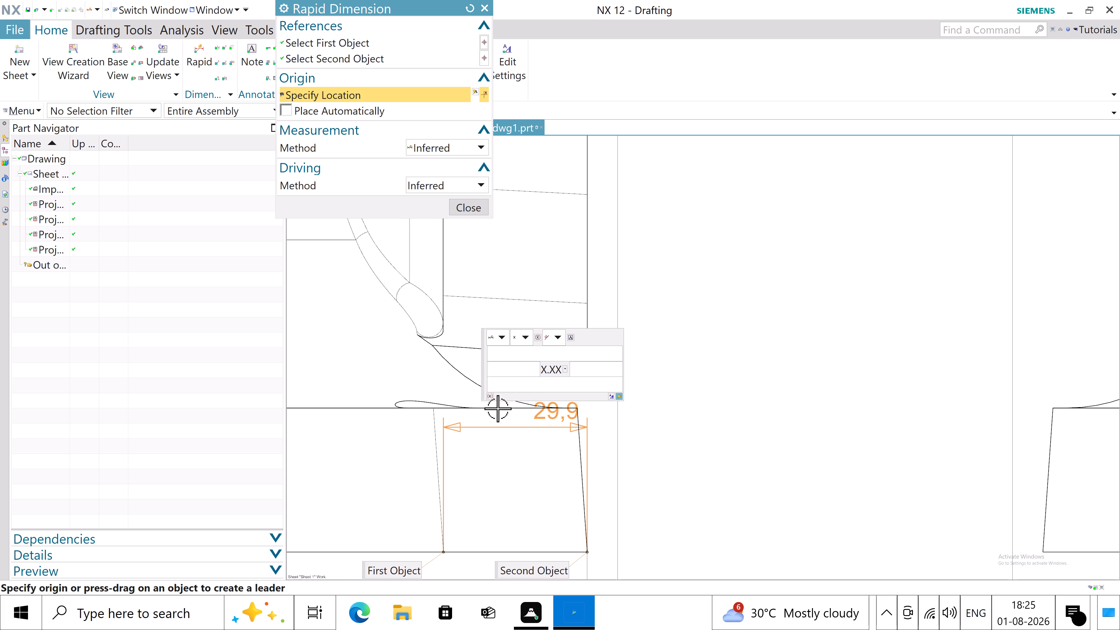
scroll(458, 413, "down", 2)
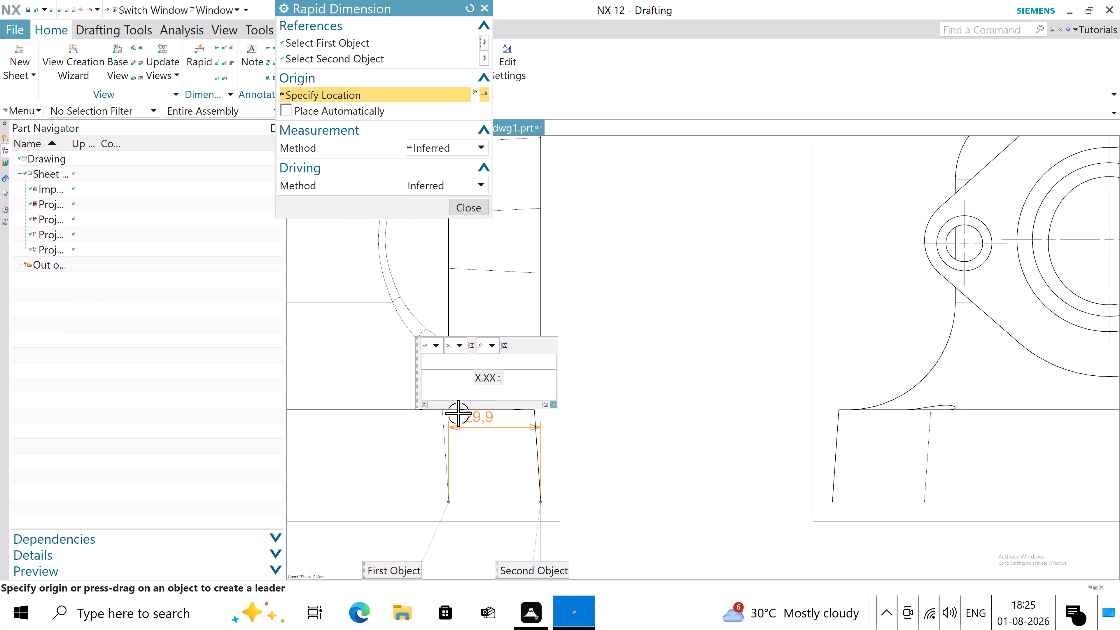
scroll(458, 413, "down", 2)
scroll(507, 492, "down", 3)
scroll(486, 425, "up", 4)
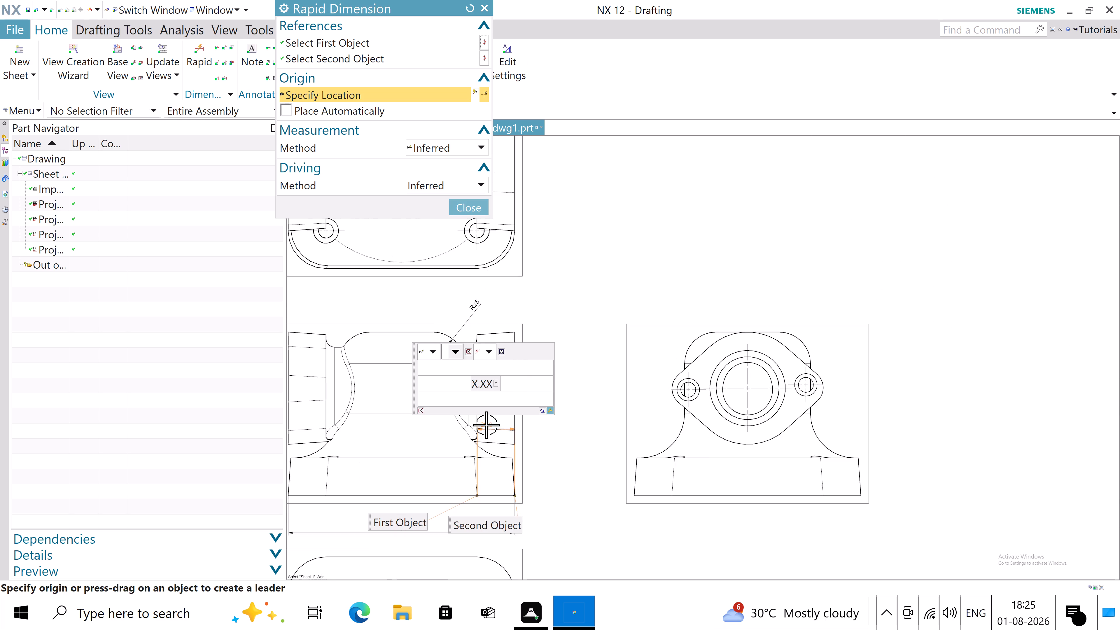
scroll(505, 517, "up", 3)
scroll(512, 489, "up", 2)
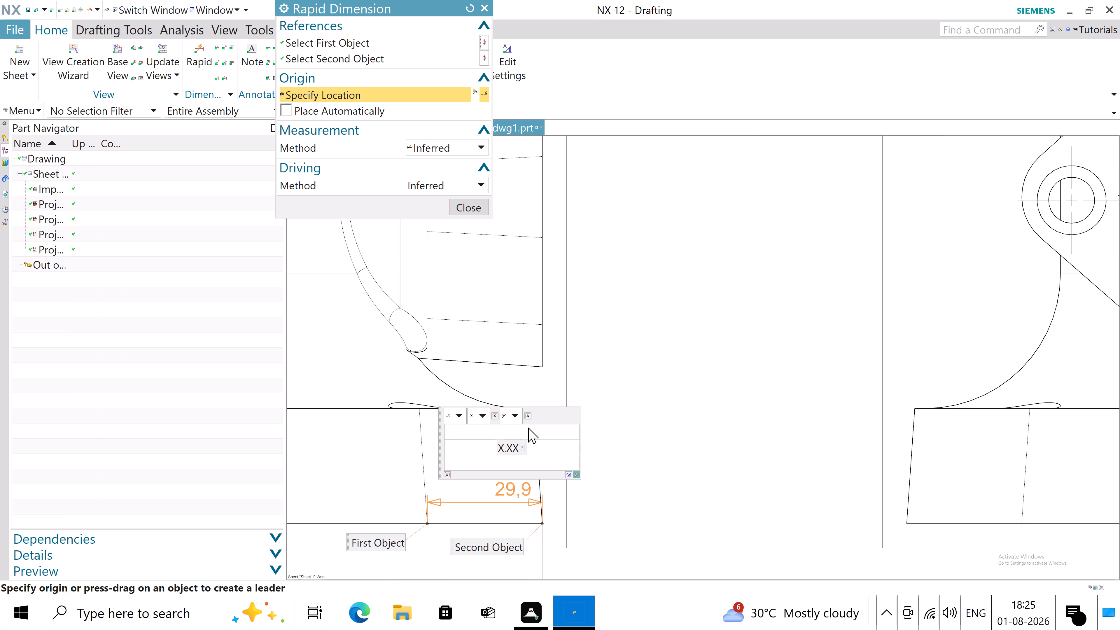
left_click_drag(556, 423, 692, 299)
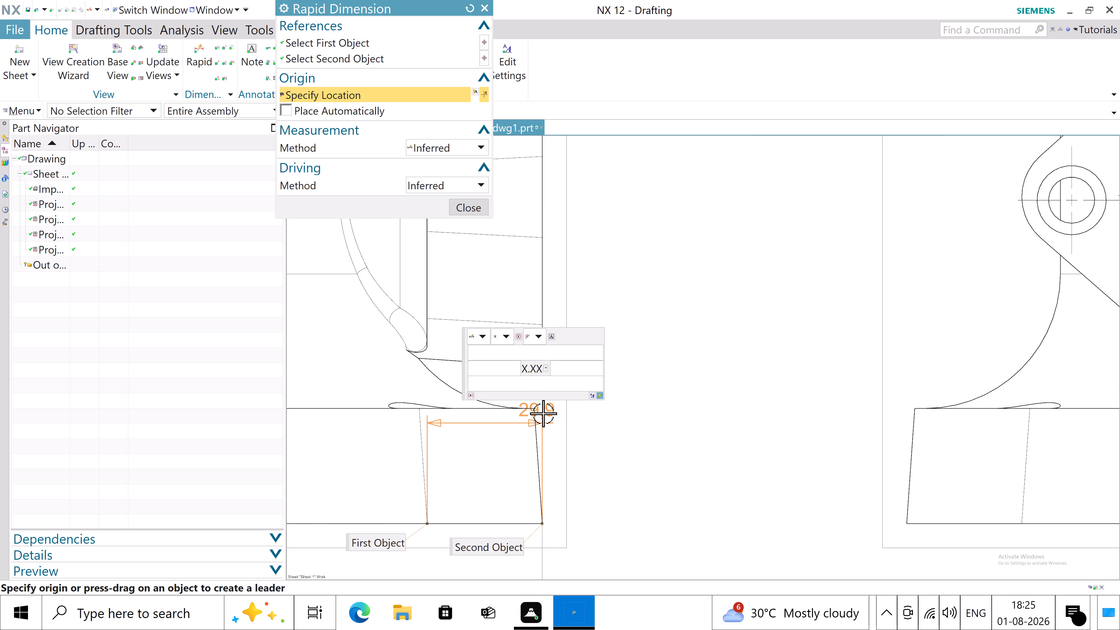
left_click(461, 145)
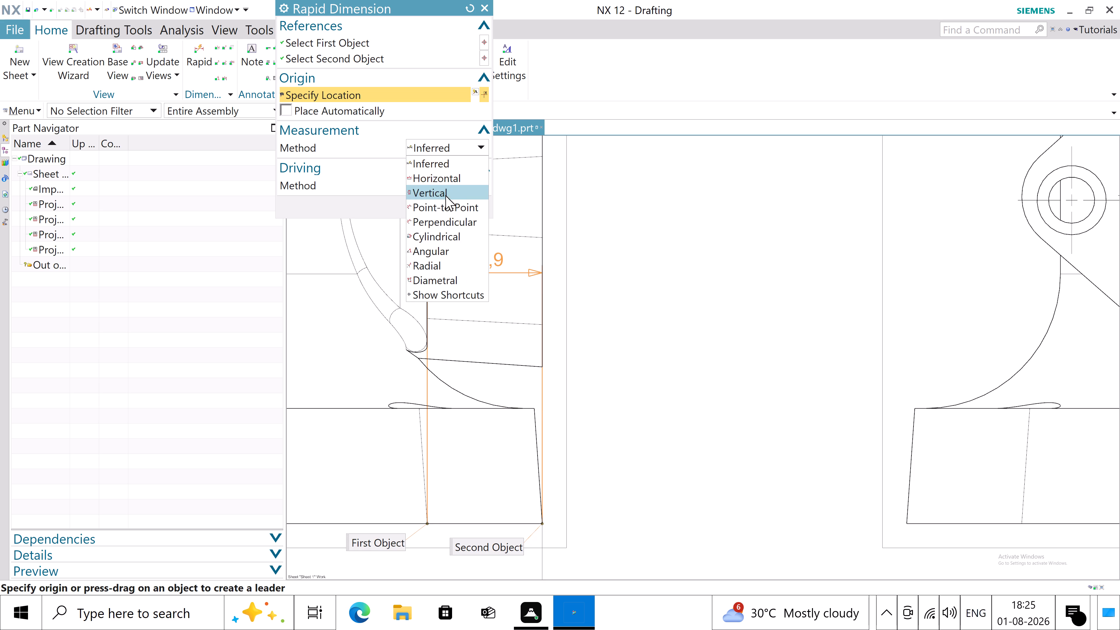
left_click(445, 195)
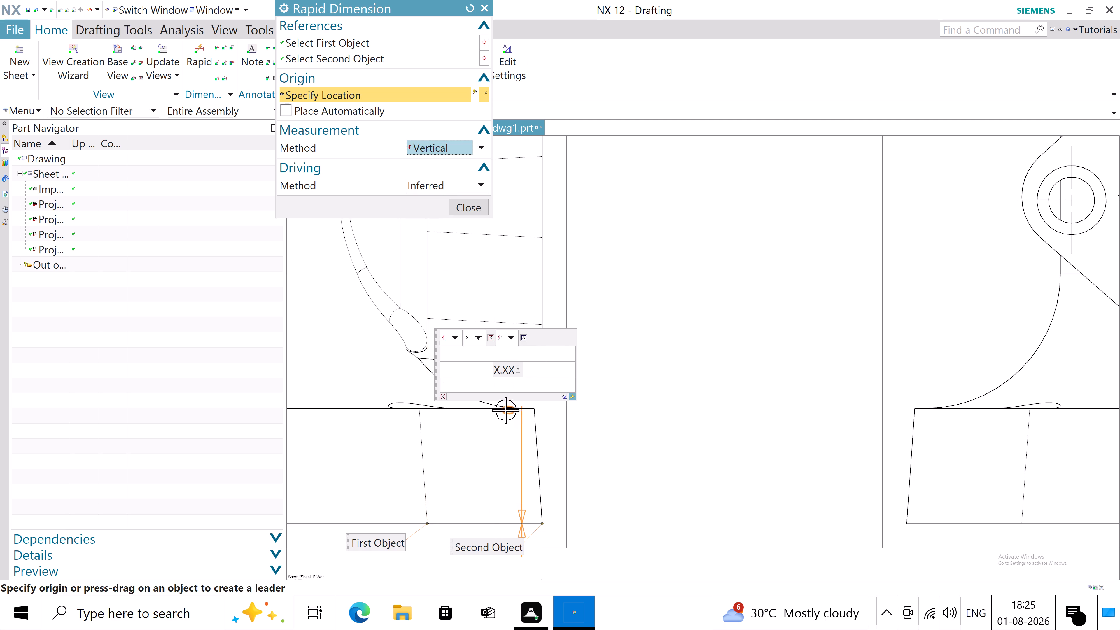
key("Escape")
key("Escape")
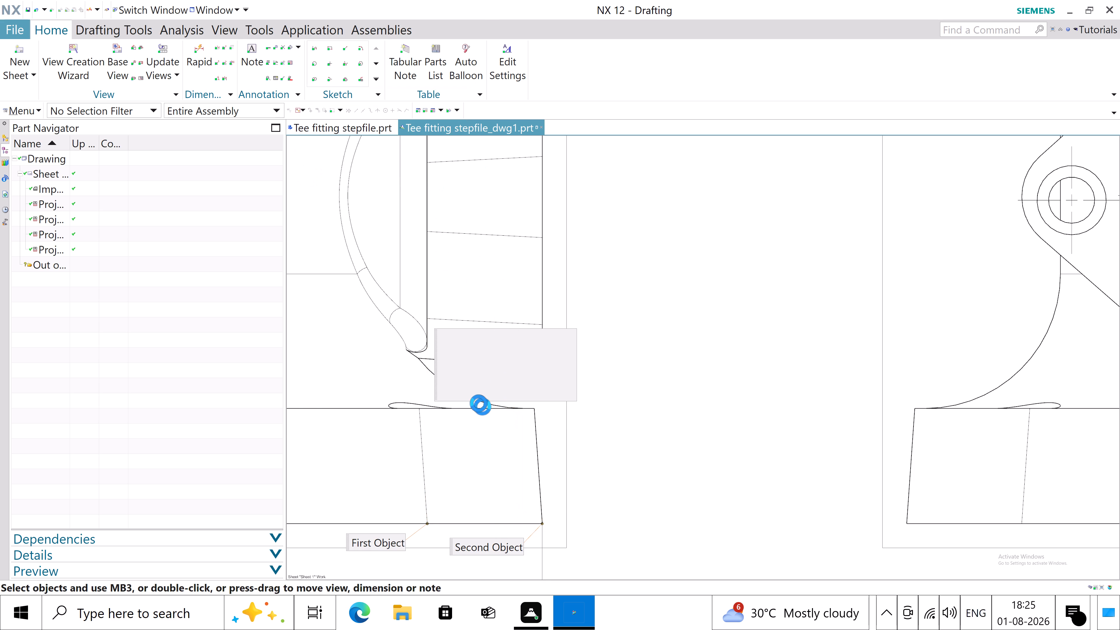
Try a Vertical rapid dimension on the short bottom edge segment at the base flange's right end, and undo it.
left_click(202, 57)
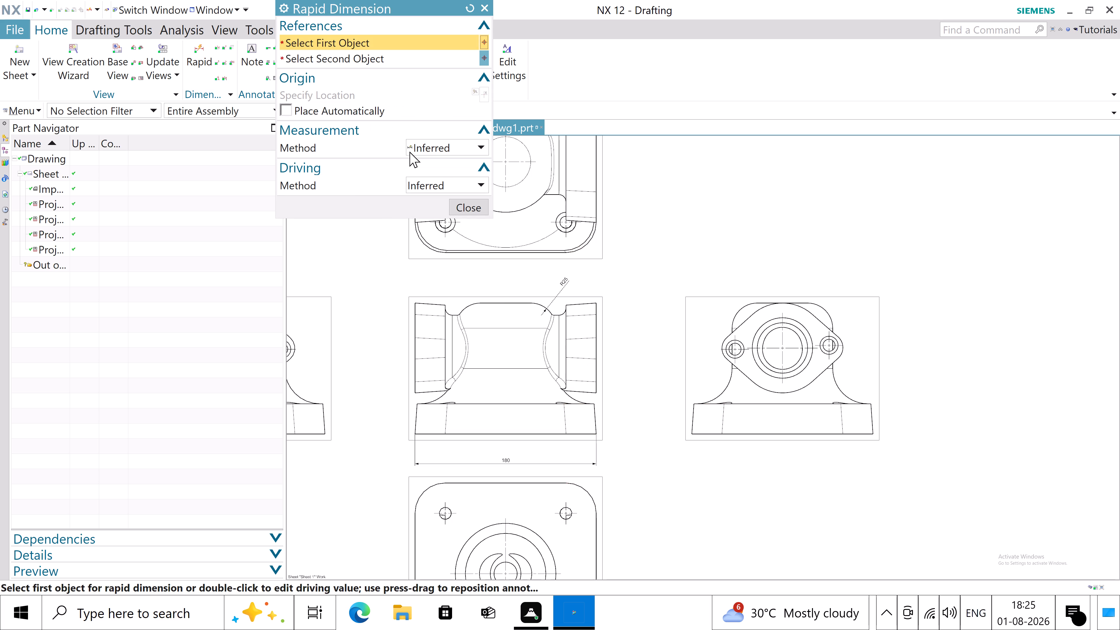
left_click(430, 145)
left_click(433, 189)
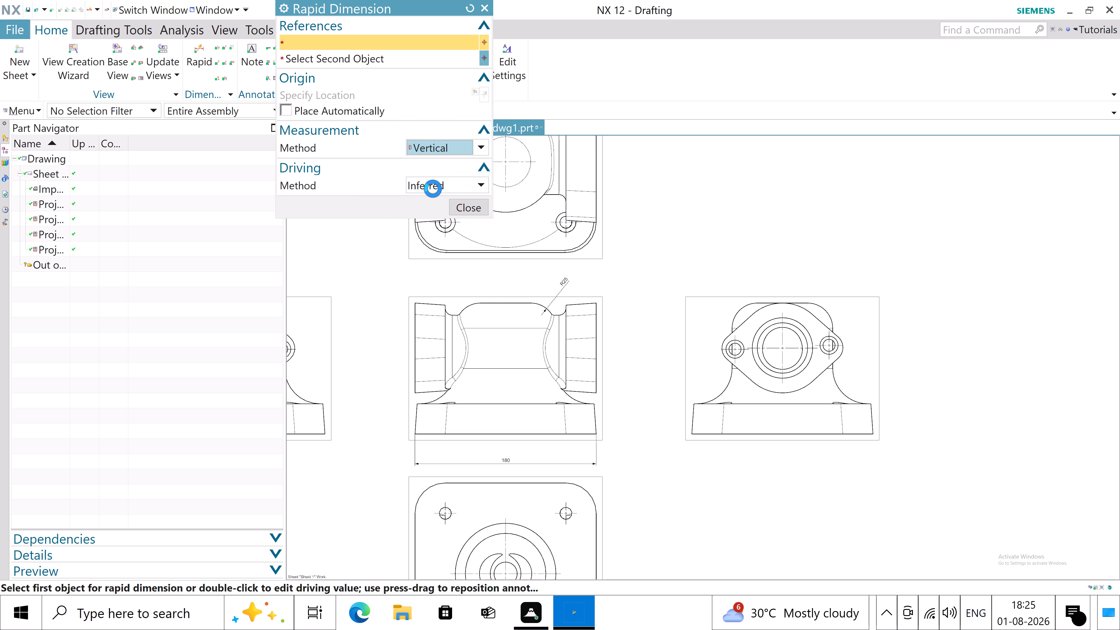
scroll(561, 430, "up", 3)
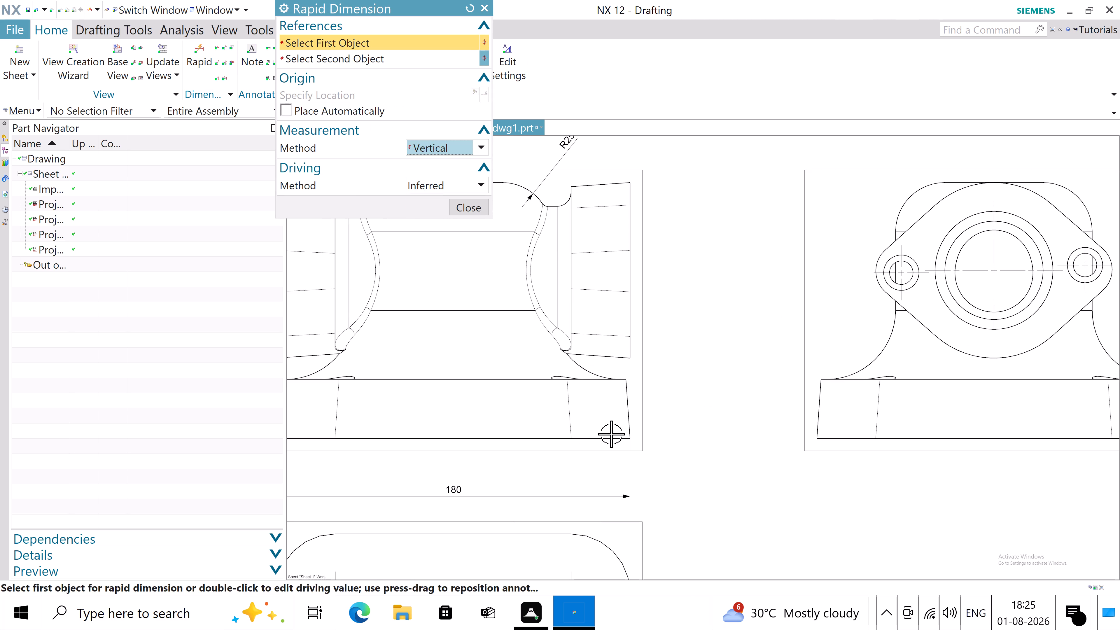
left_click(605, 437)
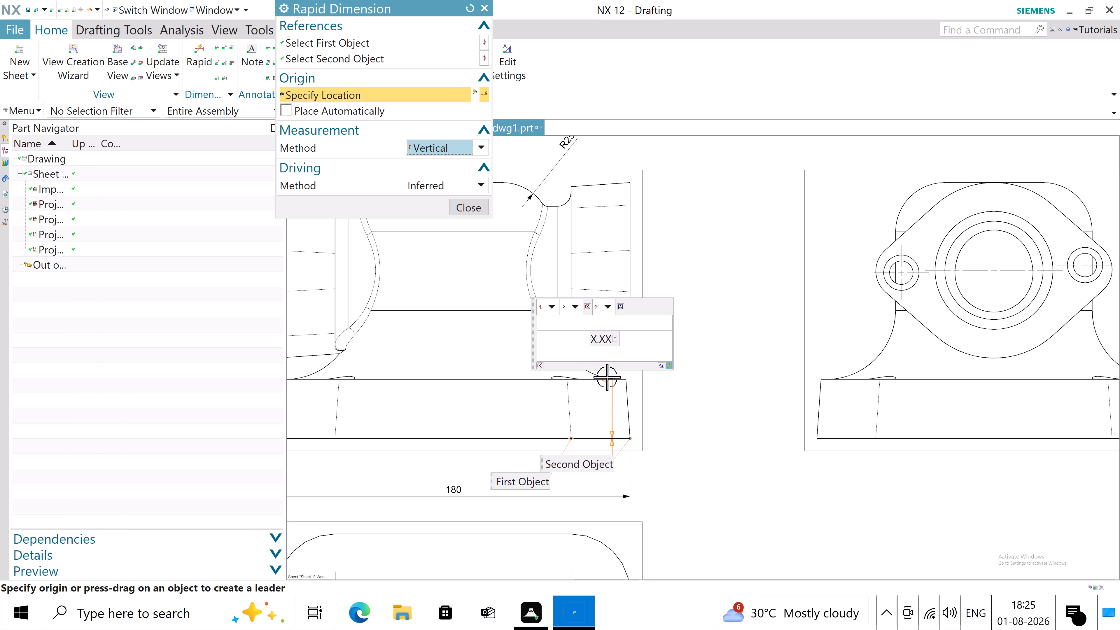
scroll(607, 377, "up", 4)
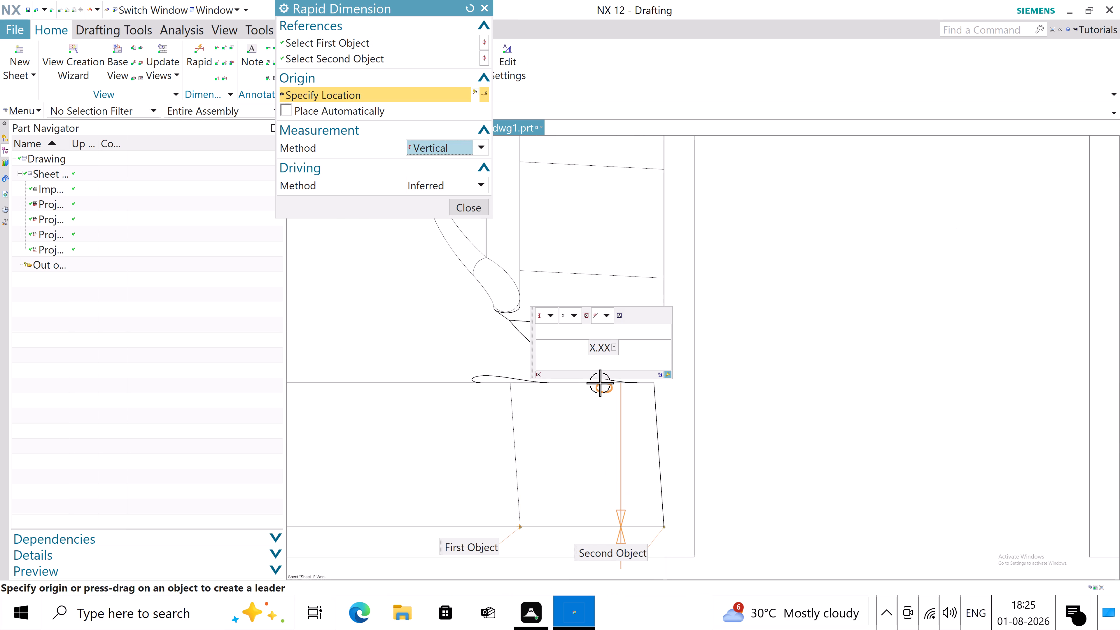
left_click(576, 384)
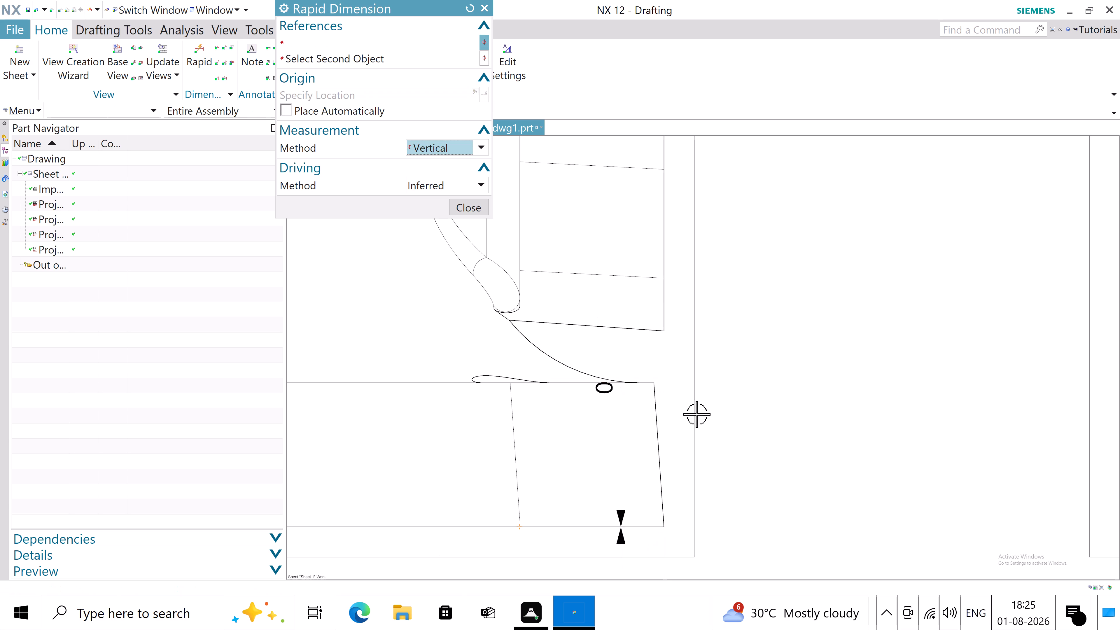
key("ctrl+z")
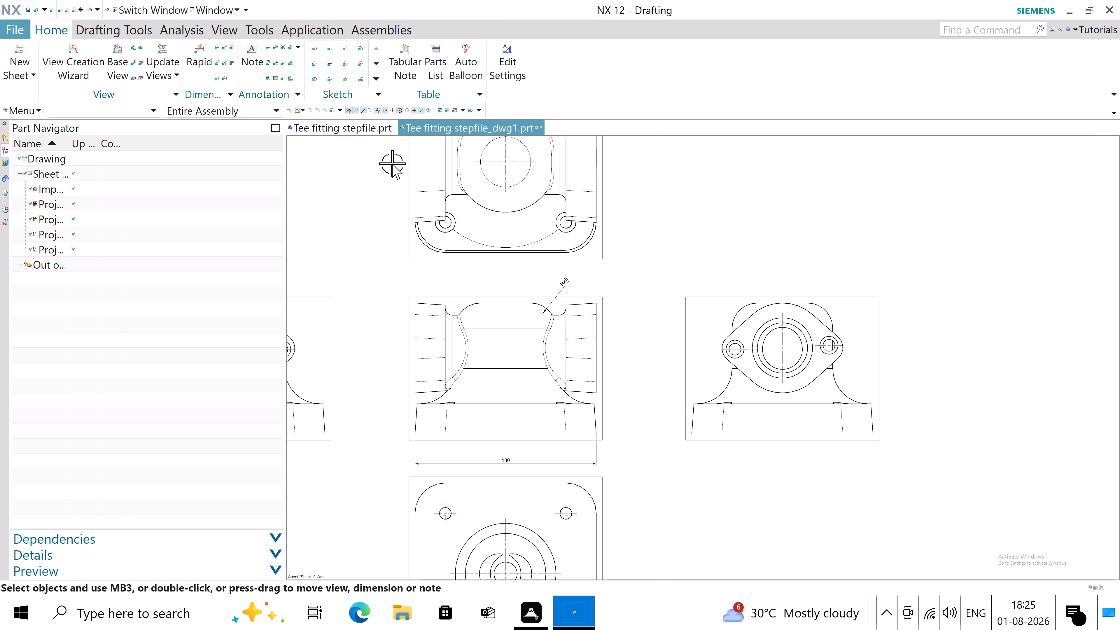
Add a vertical dimension between the base flange's top and bottom edges in the base view, placing it to the right of the view.
left_click(203, 59)
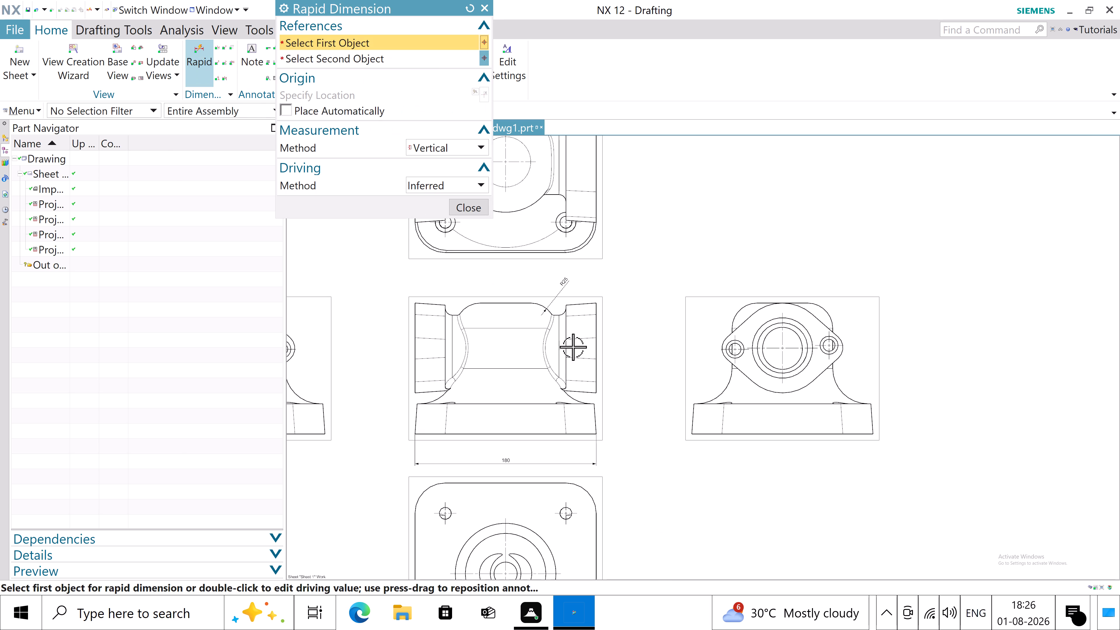
scroll(607, 412, "up", 3)
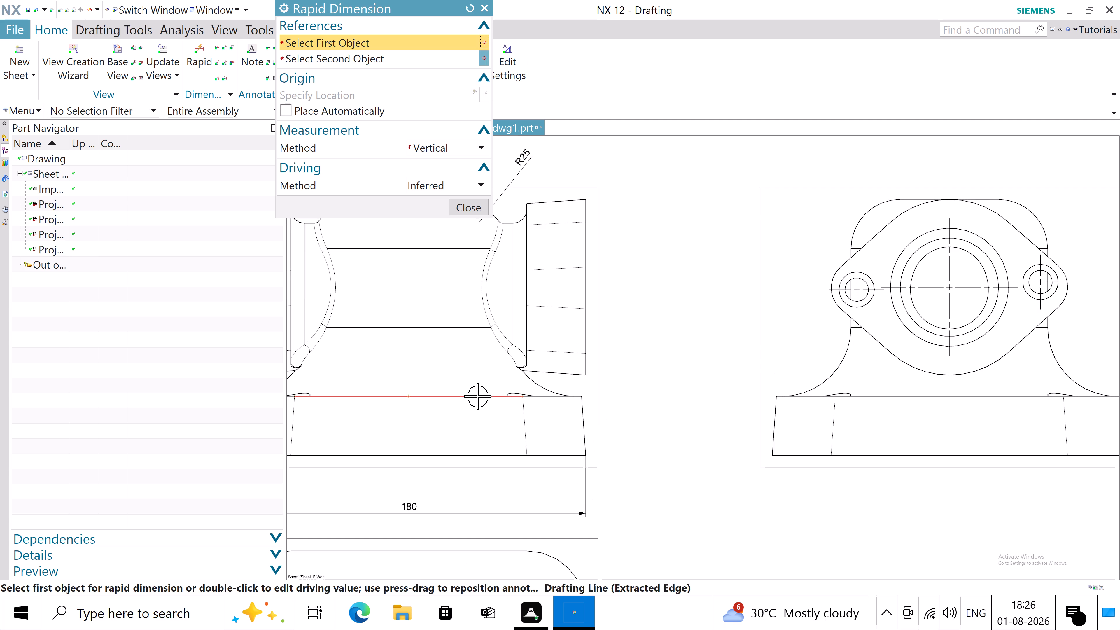
left_click(477, 396)
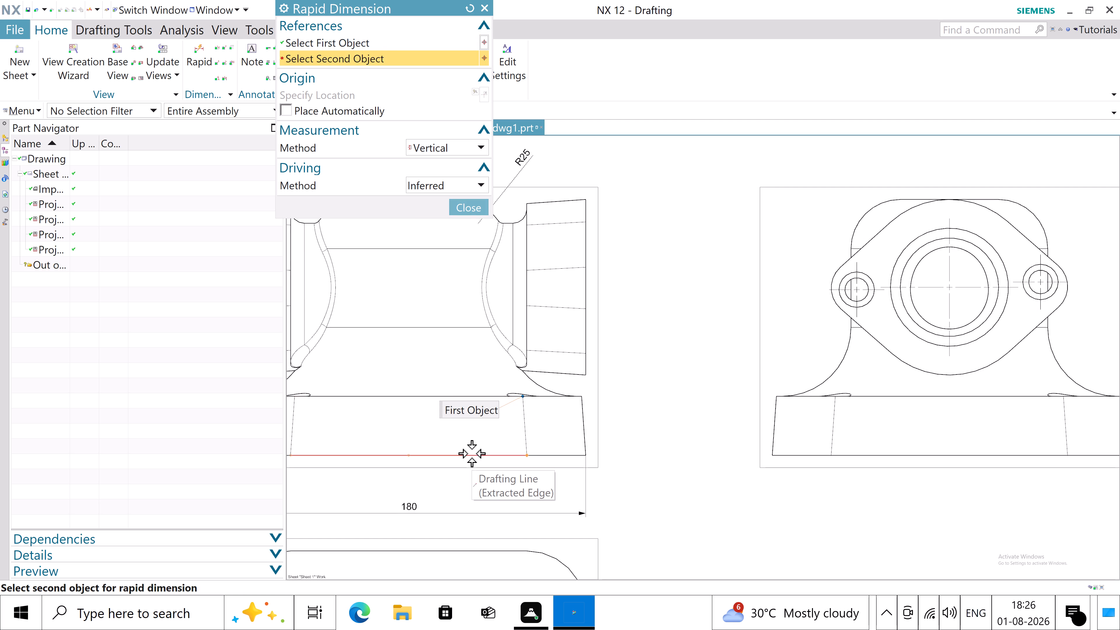
left_click(472, 453)
left_click(646, 429)
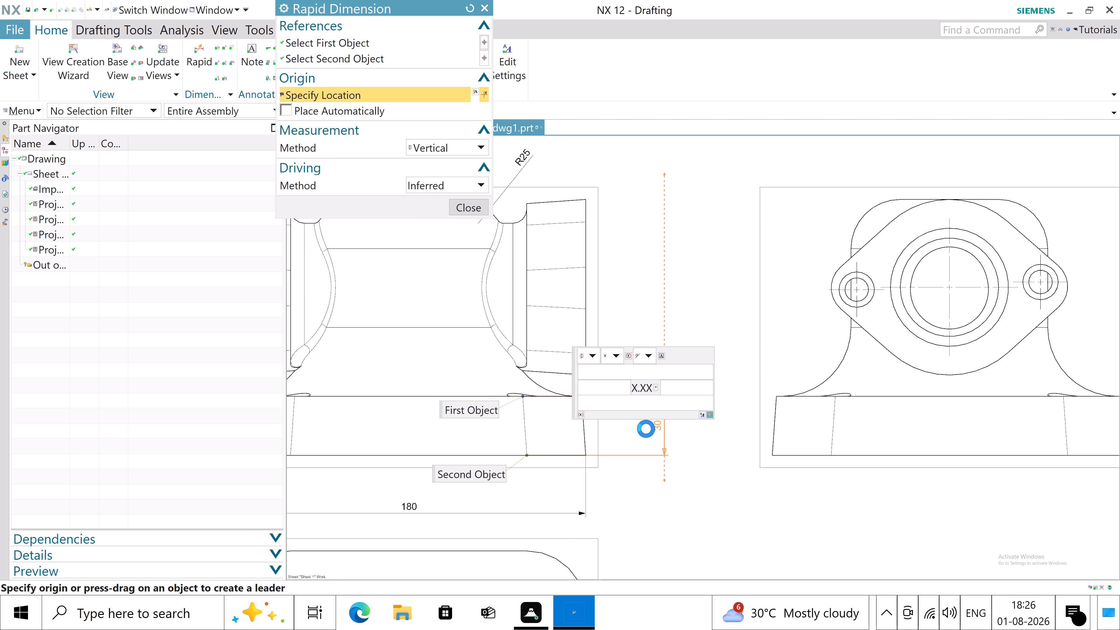
left_click(465, 207)
scroll(637, 423, "down", 3)
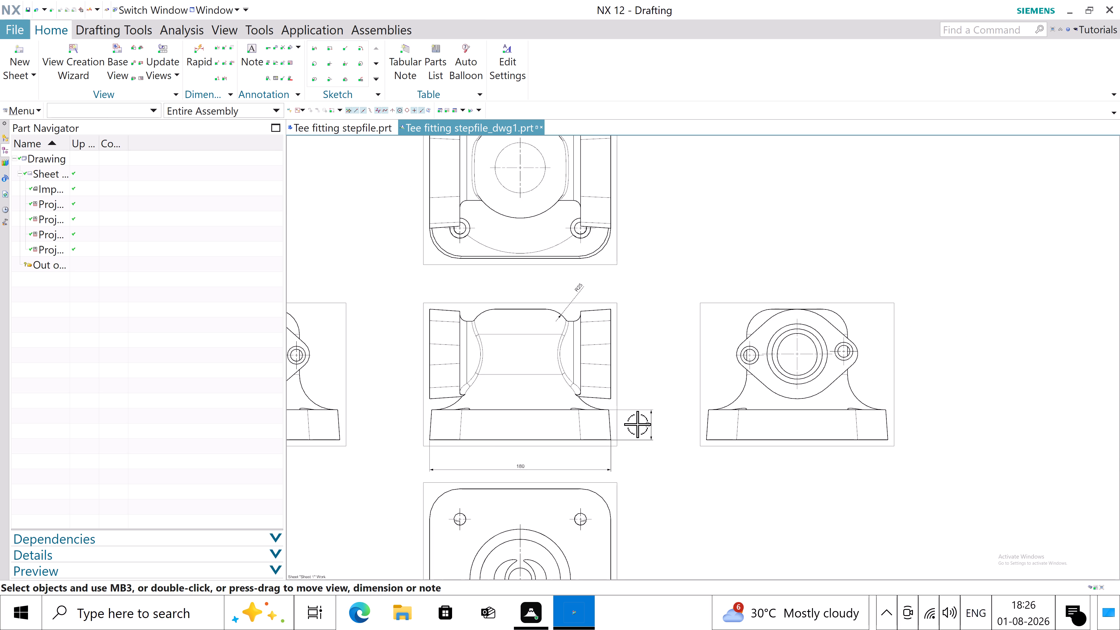
Add an Inferred diameter dimension to the outermost concentric bore circle in the right-hand projected view, placing it beyond the flange's upper right.
scroll(501, 449, "up", 1)
scroll(538, 407, "down", 1)
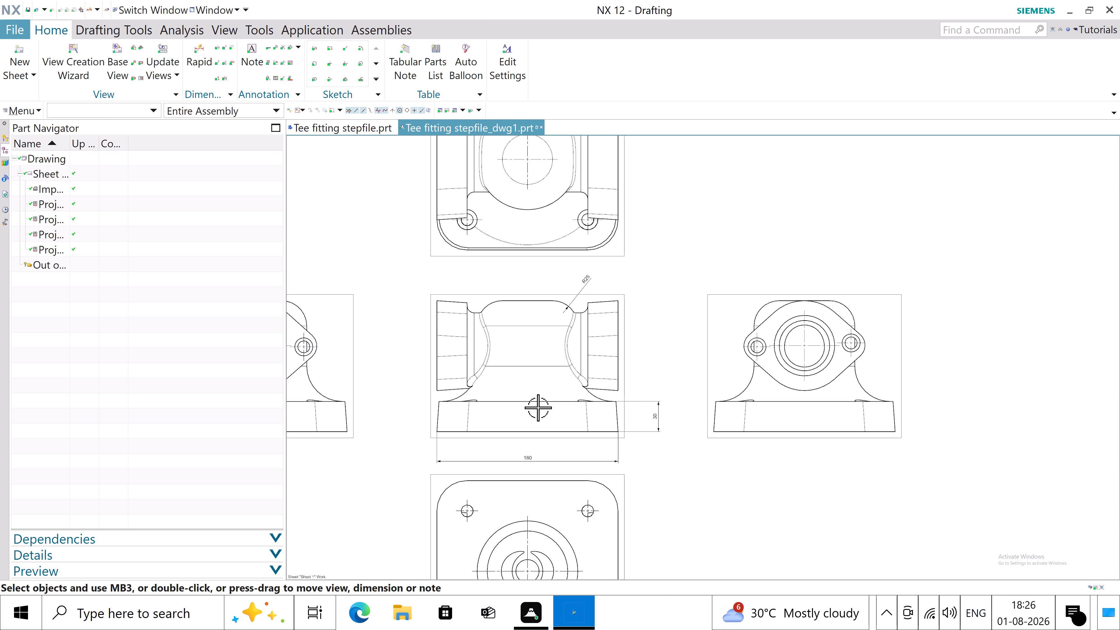
left_click(203, 62)
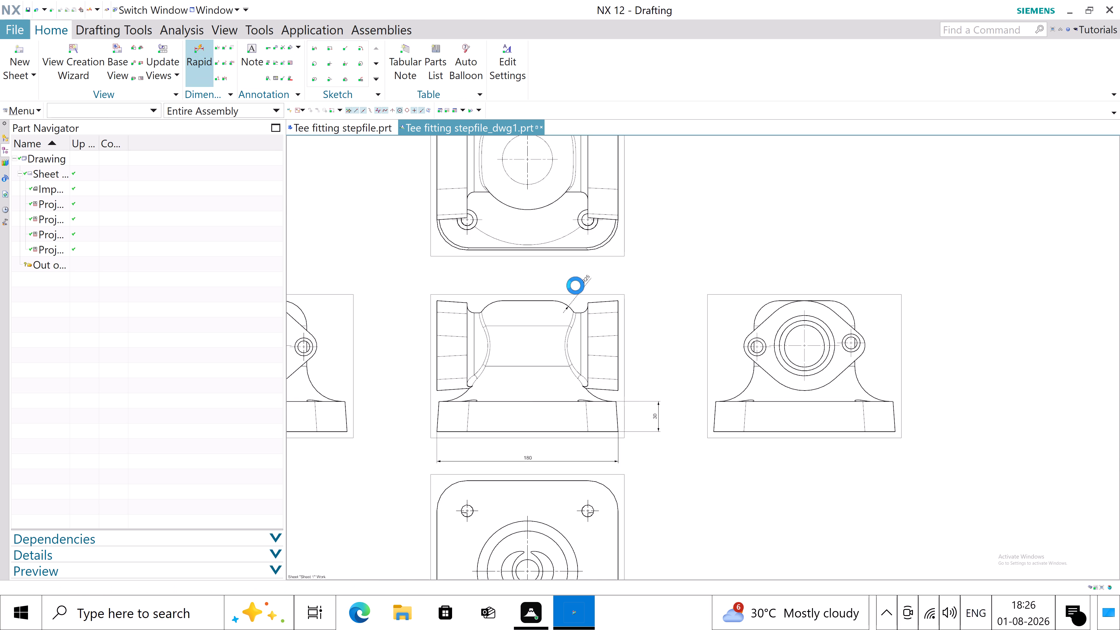
scroll(879, 312, "up", 4)
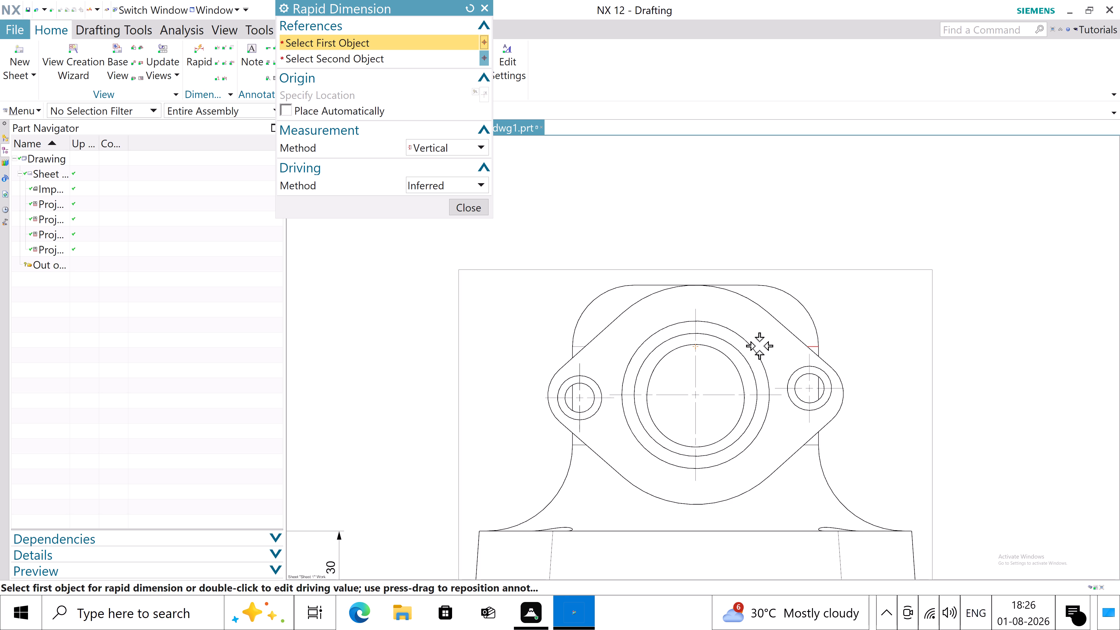
left_click(754, 346)
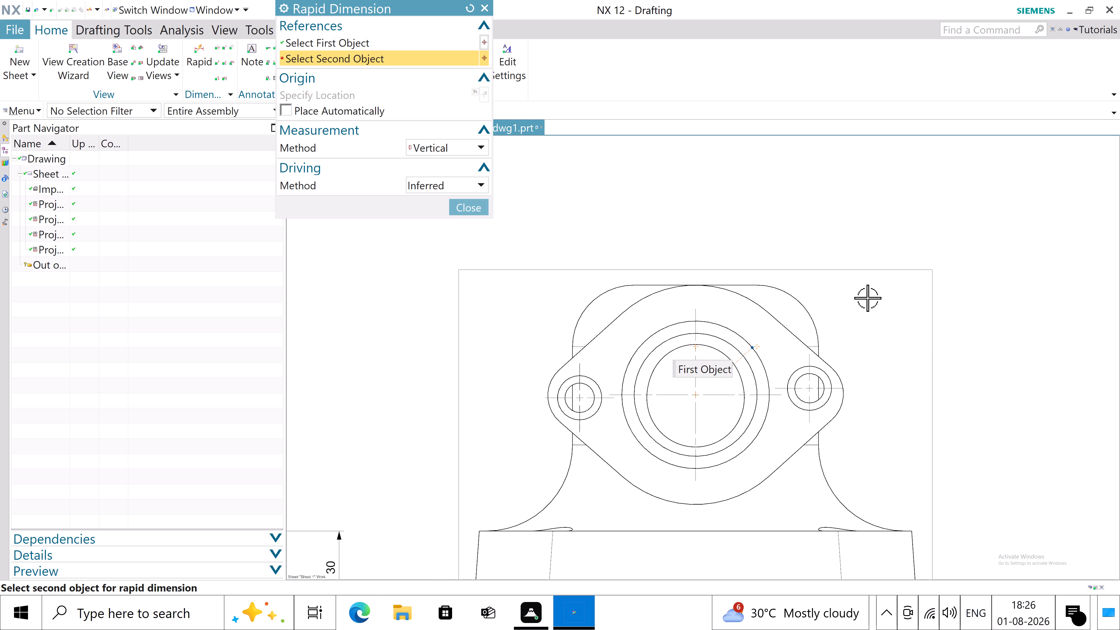
left_click(447, 142)
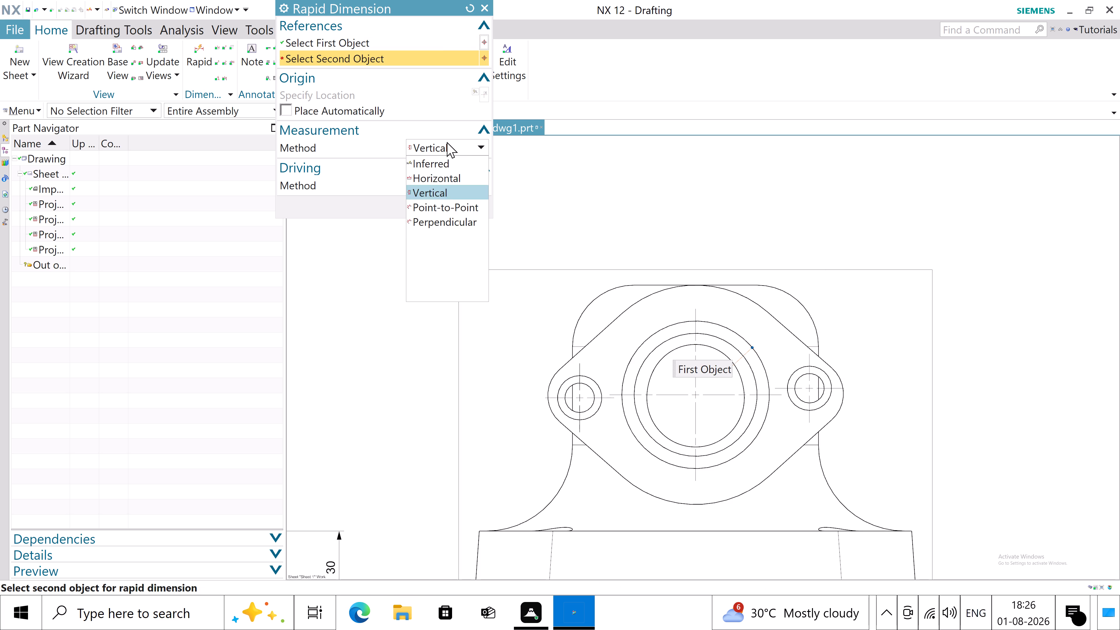
left_click(444, 160)
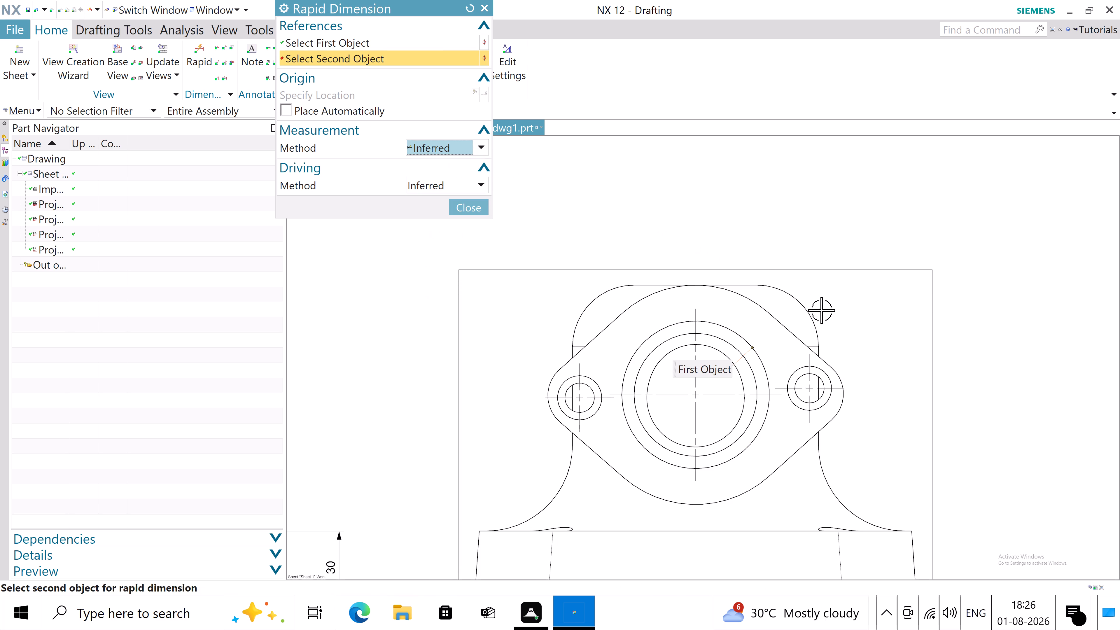
left_click(484, 210)
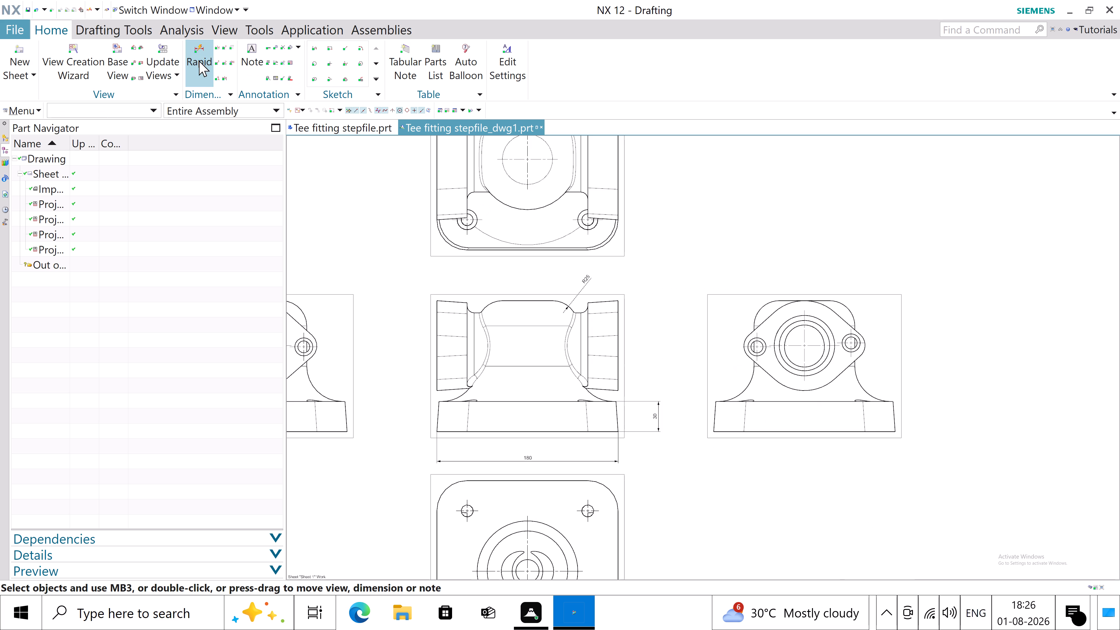
left_click(197, 61)
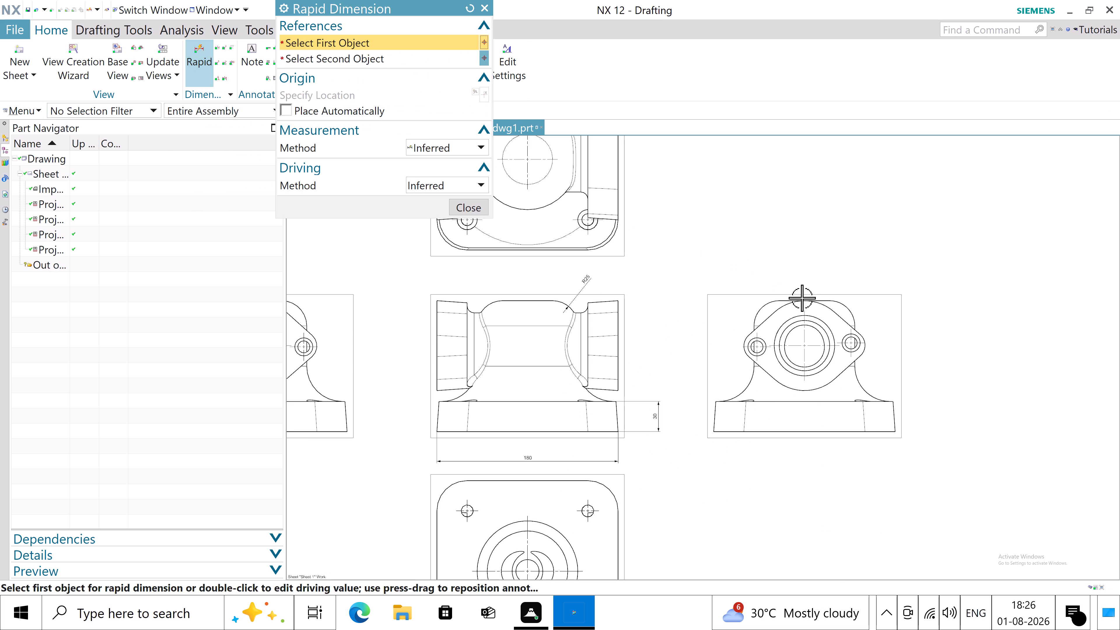
scroll(892, 342, "up", 4)
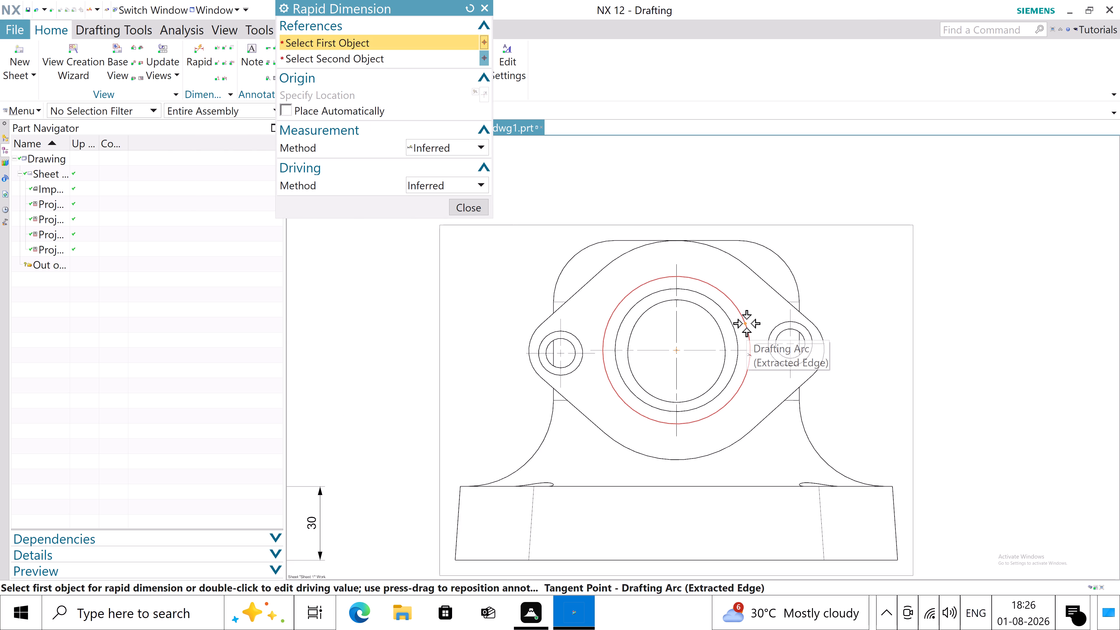
left_click(746, 323)
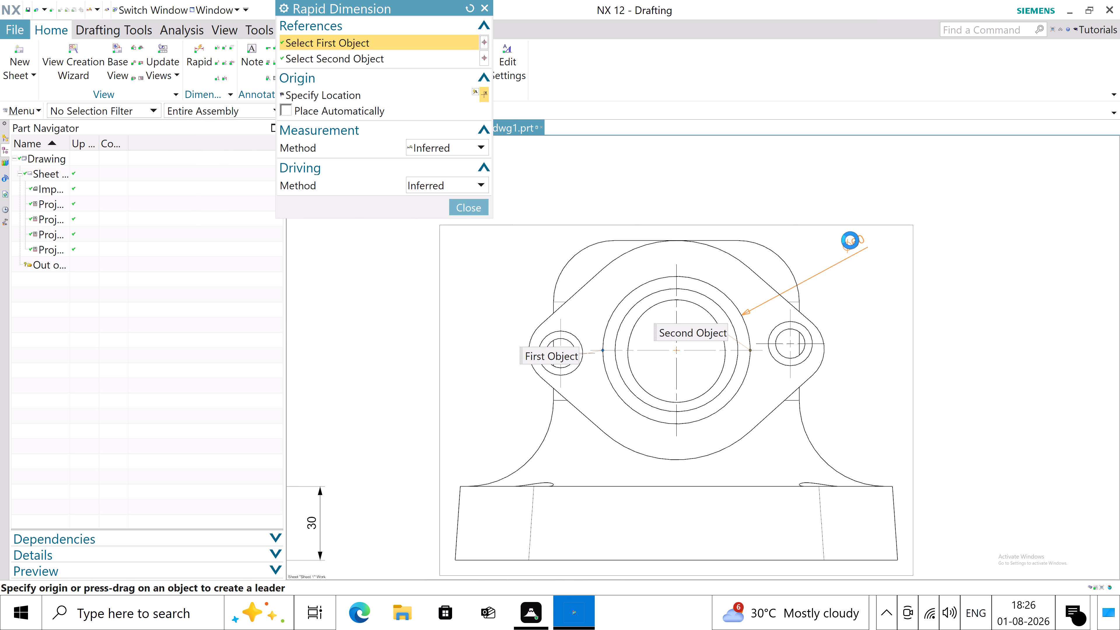
left_click(850, 240)
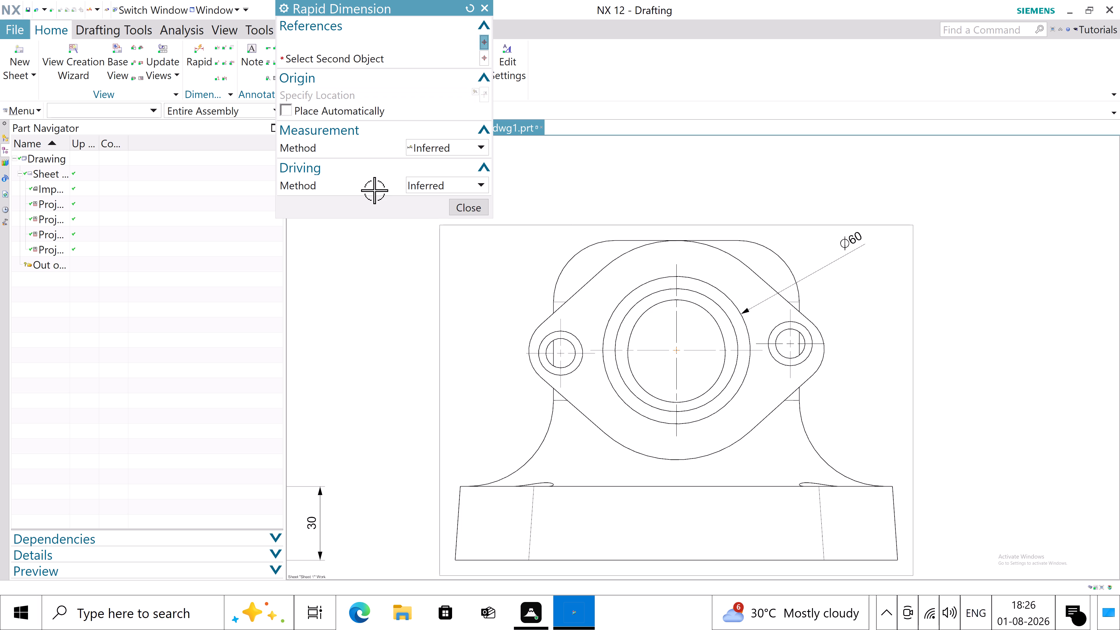
left_click(469, 209)
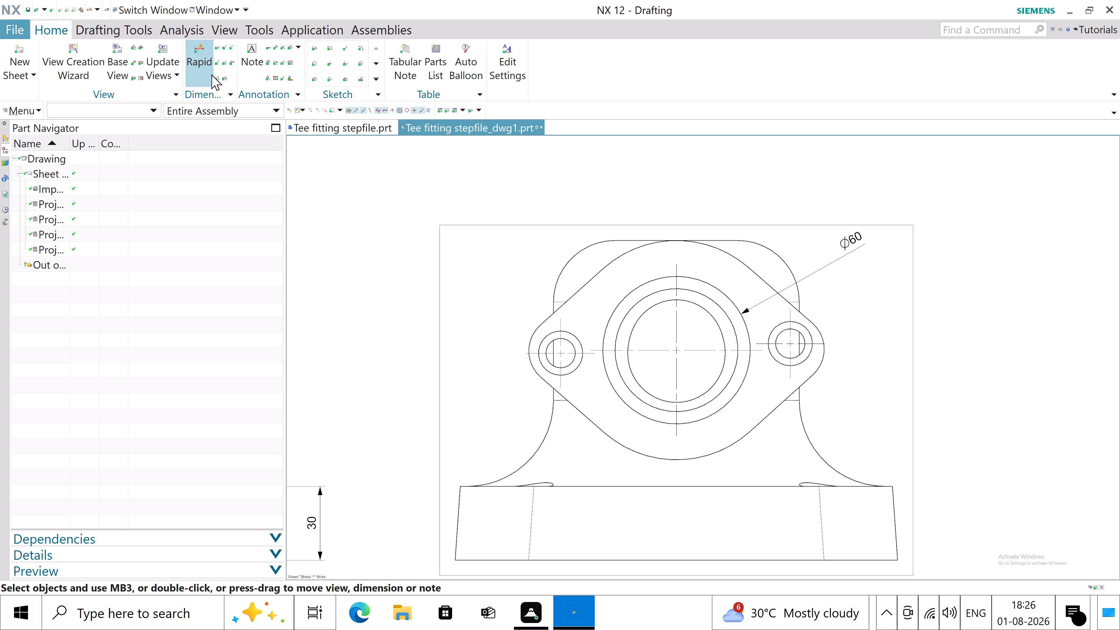
Add a diameter dimension to the middle concentric bore circle in the right-hand projected view, placing it beyond the flange's upper left.
left_click(211, 74)
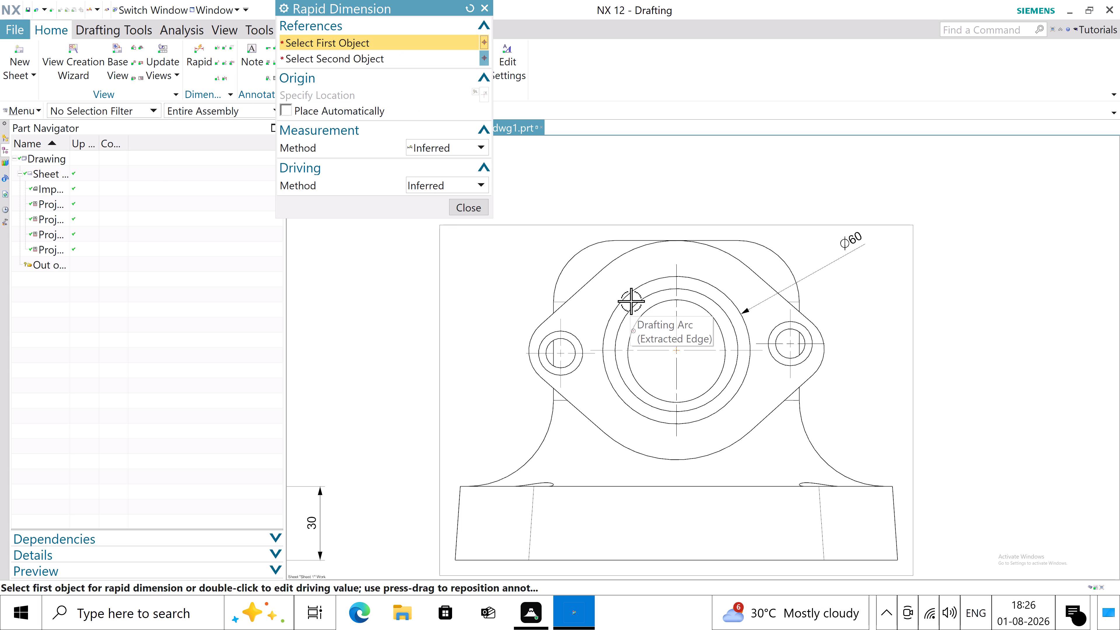
left_click(631, 305)
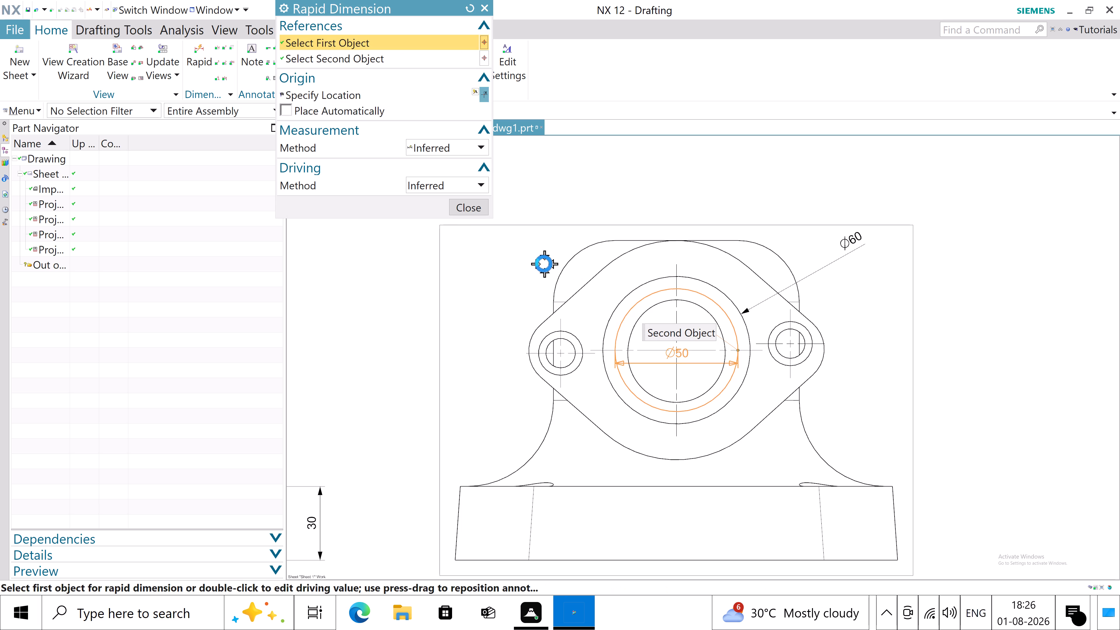
left_click(536, 278)
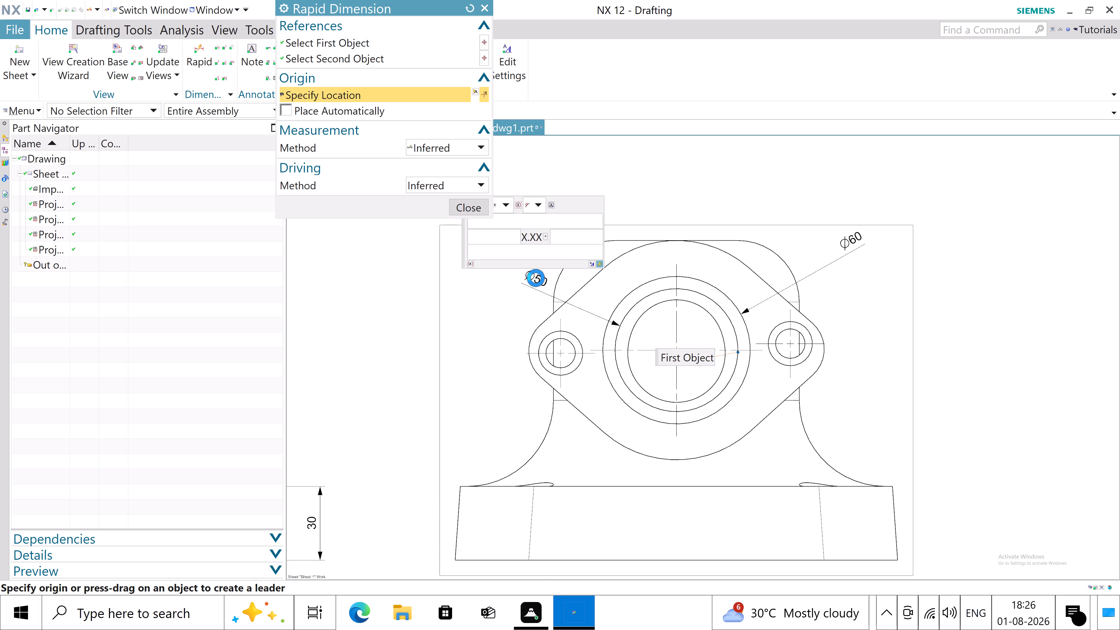
left_click(471, 208)
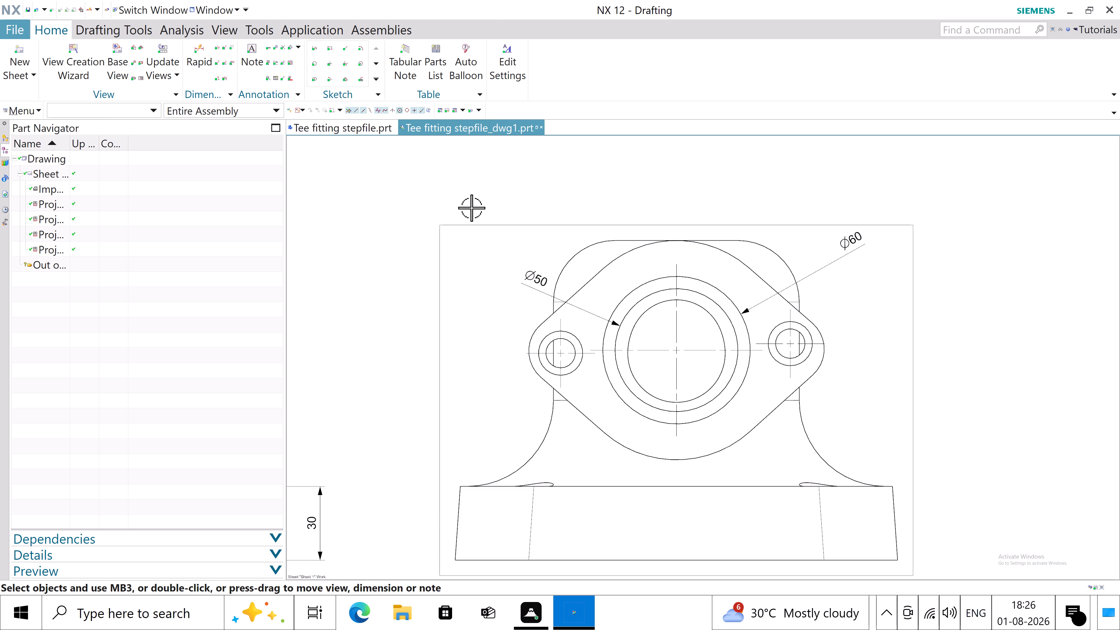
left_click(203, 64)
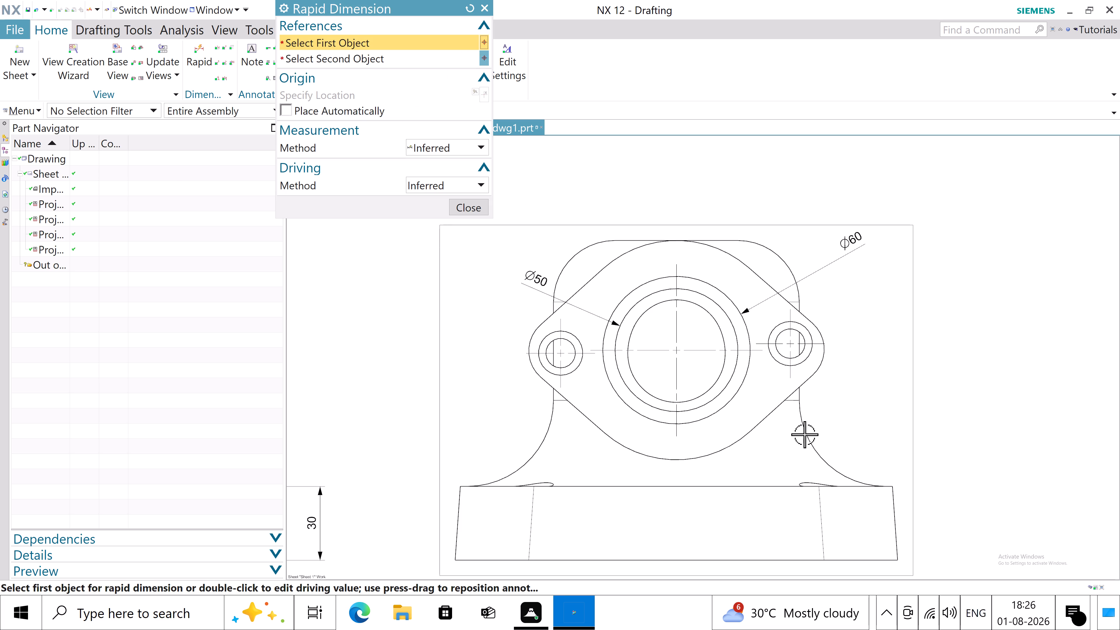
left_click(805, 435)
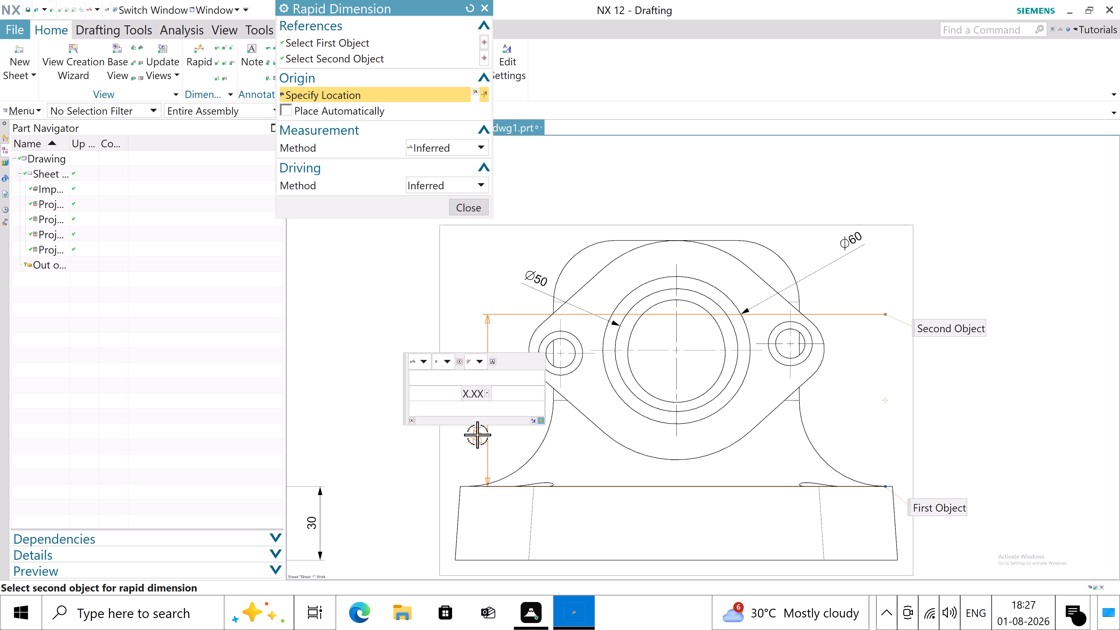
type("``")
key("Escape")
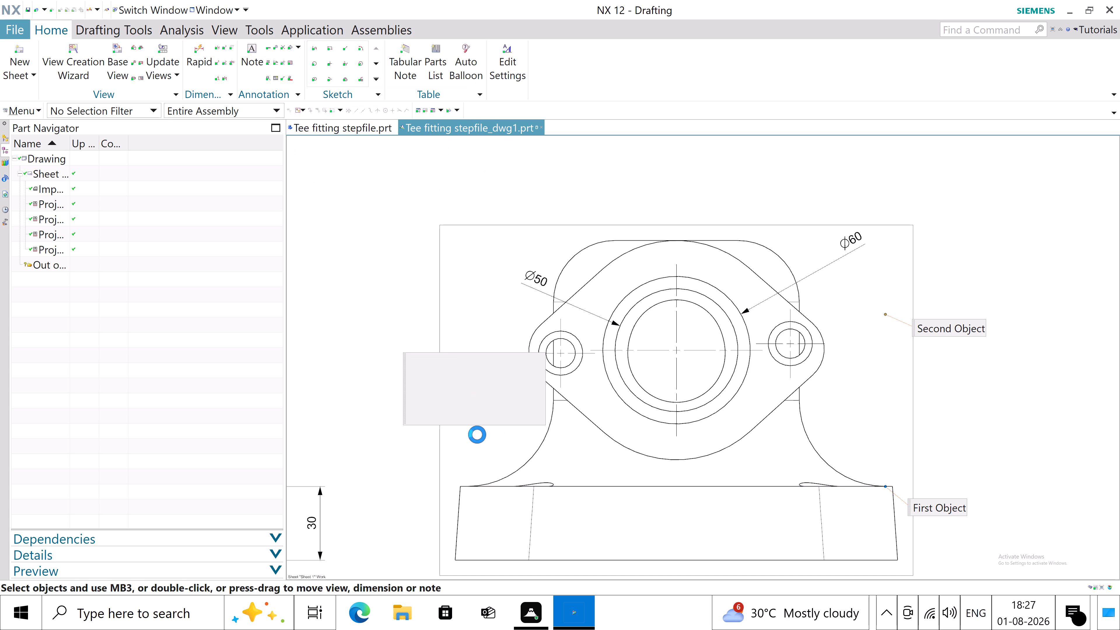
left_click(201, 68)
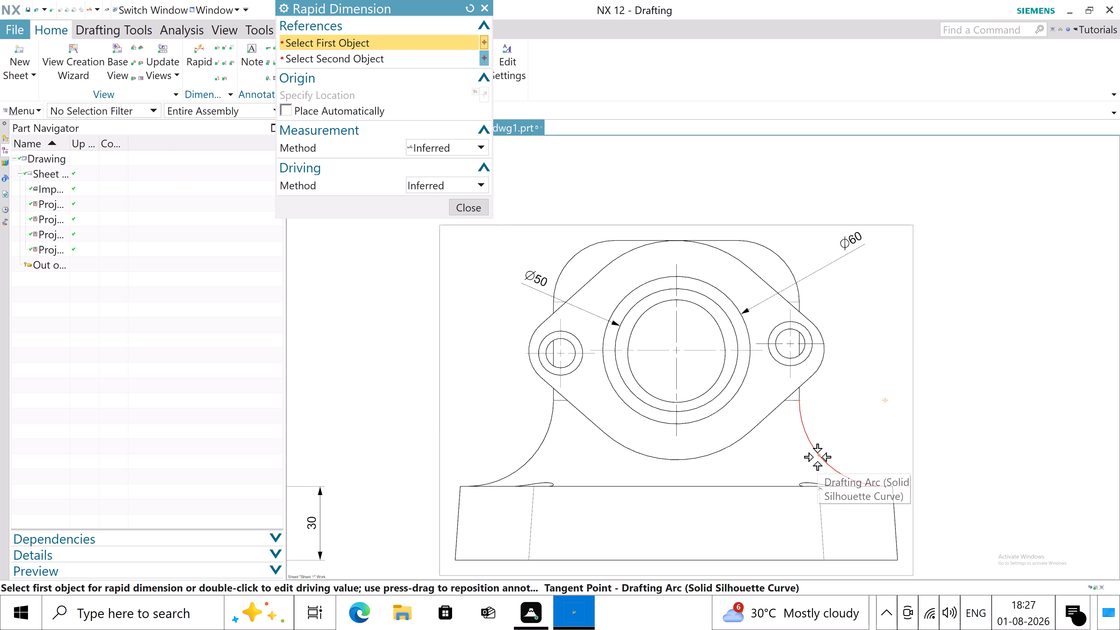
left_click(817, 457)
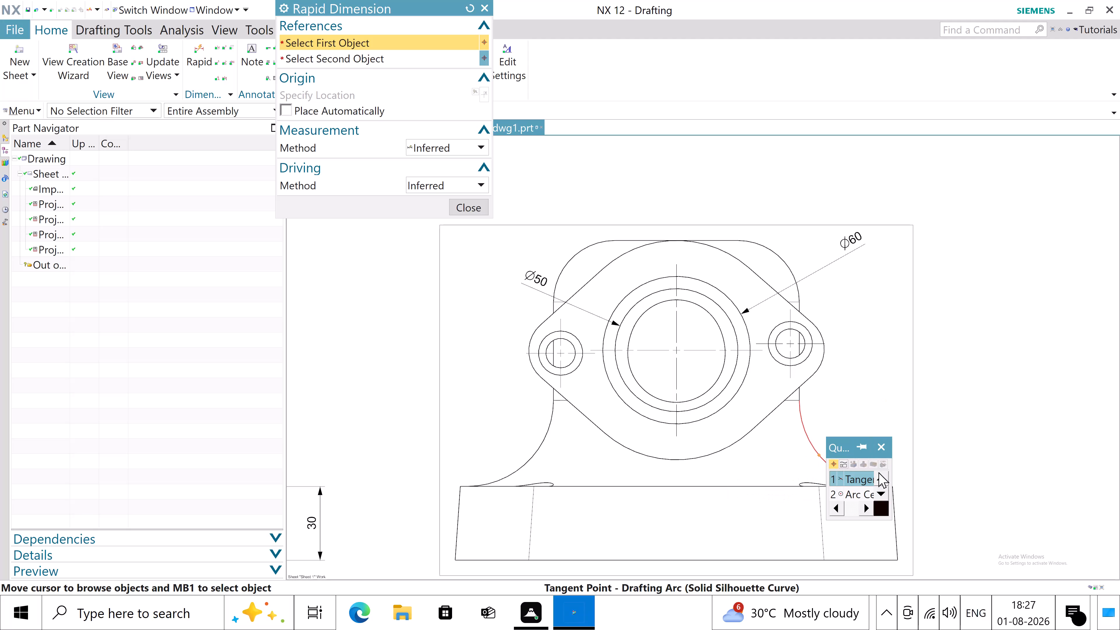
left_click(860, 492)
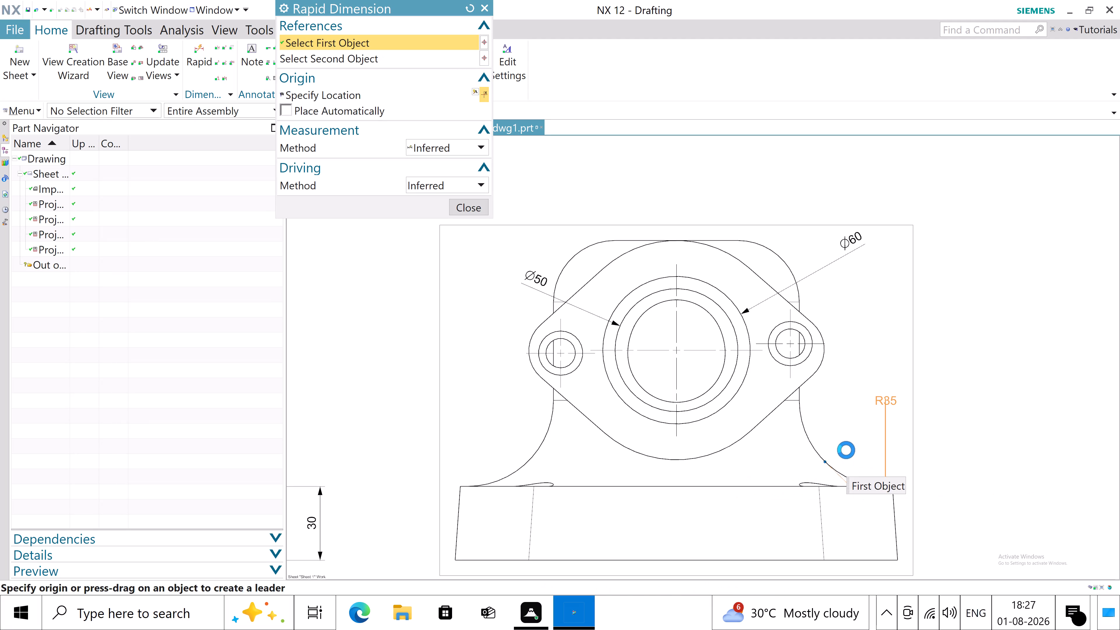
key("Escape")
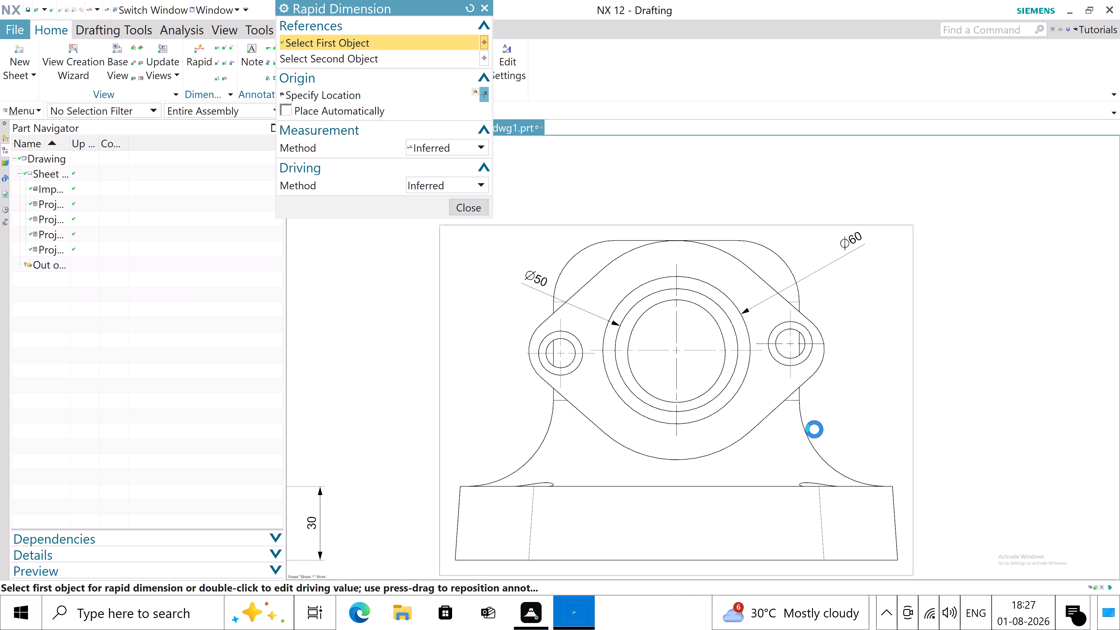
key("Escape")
Add a Radial dimension to the left fillet arc above the base in the right-hand projected view, placing it outside the arc.
left_click(198, 67)
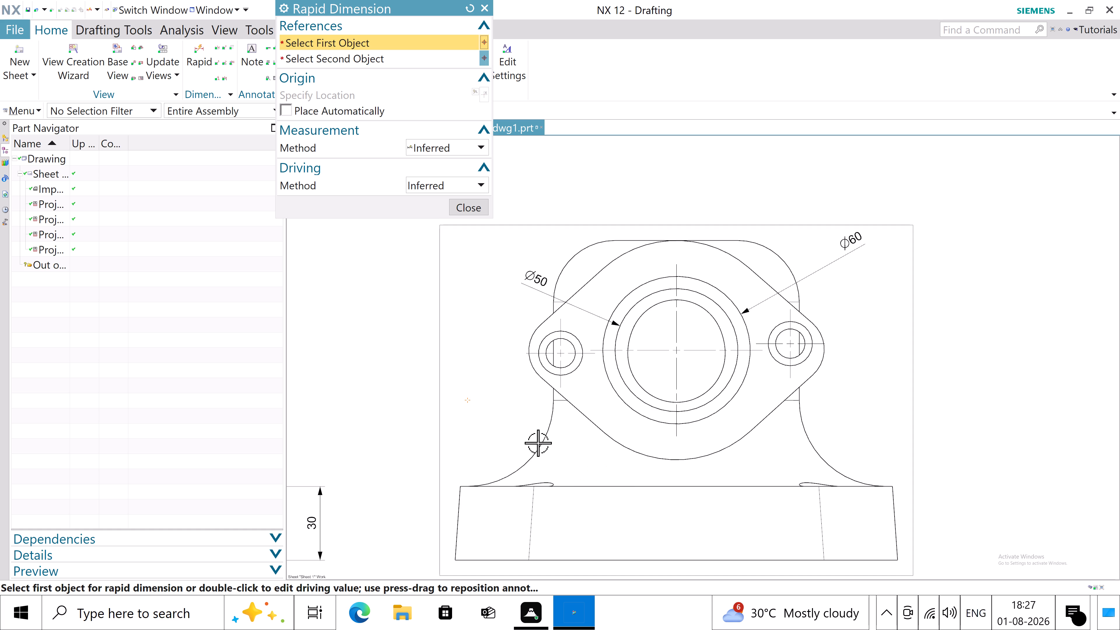
left_click(466, 150)
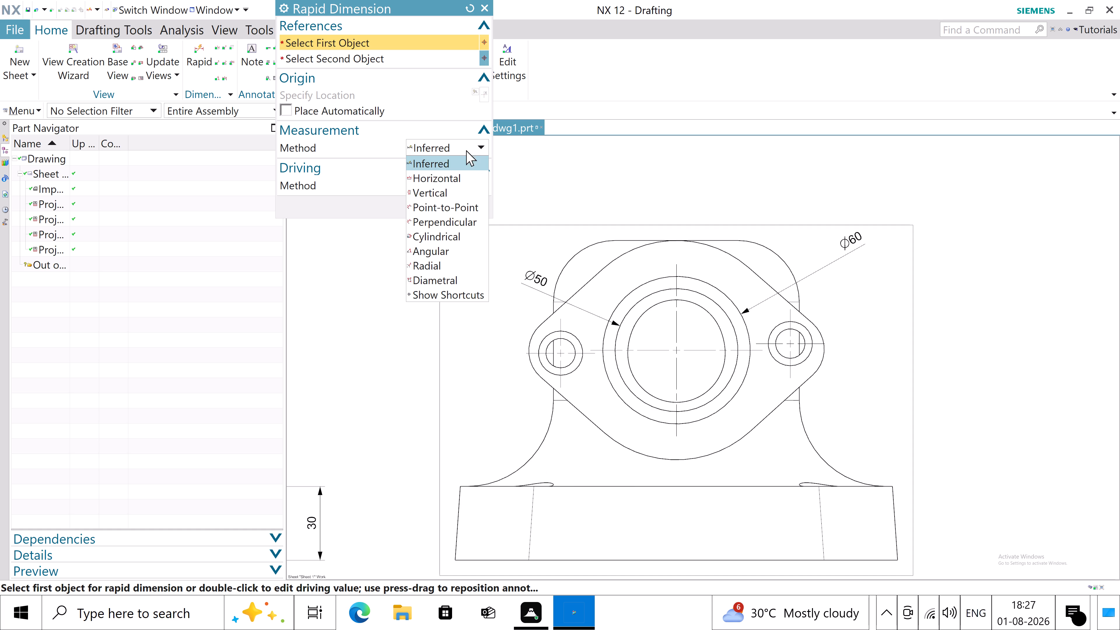
left_click(437, 270)
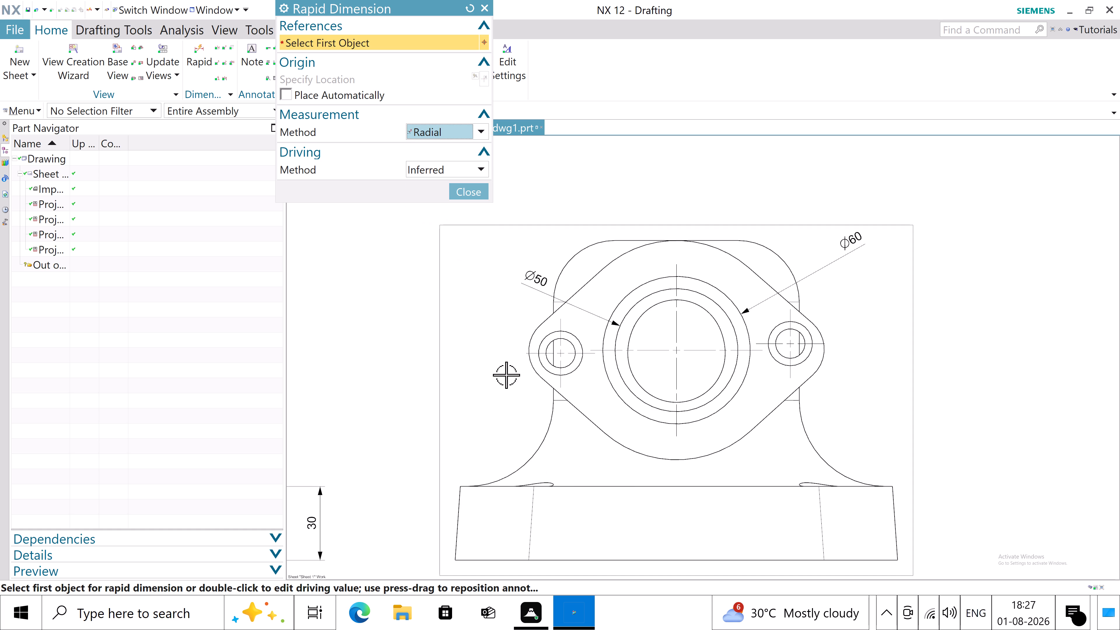
left_click(545, 435)
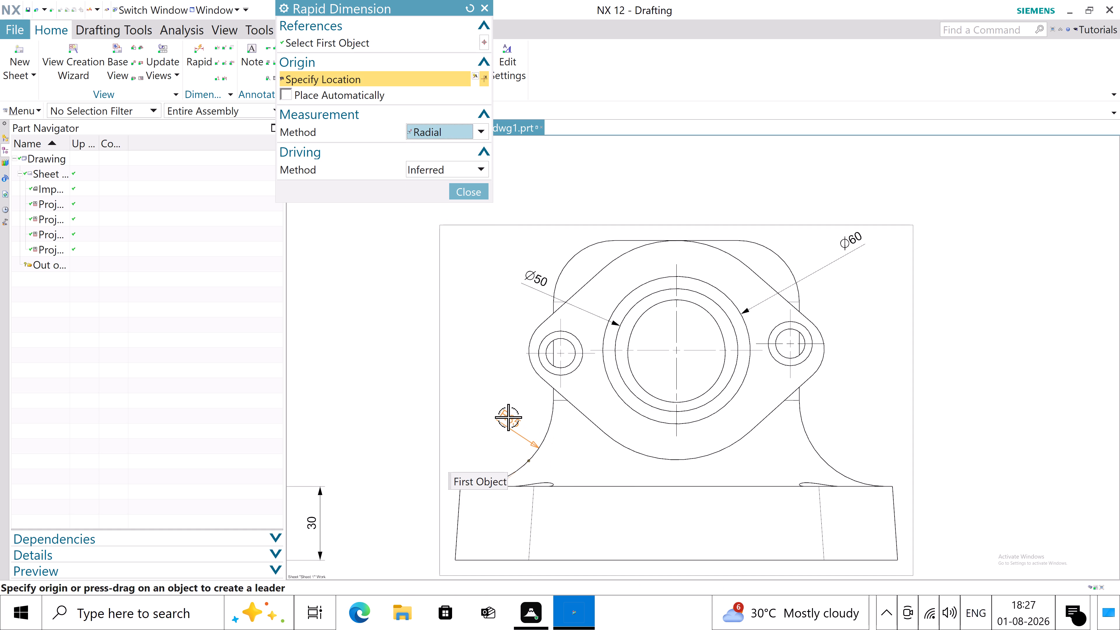
left_click(508, 417)
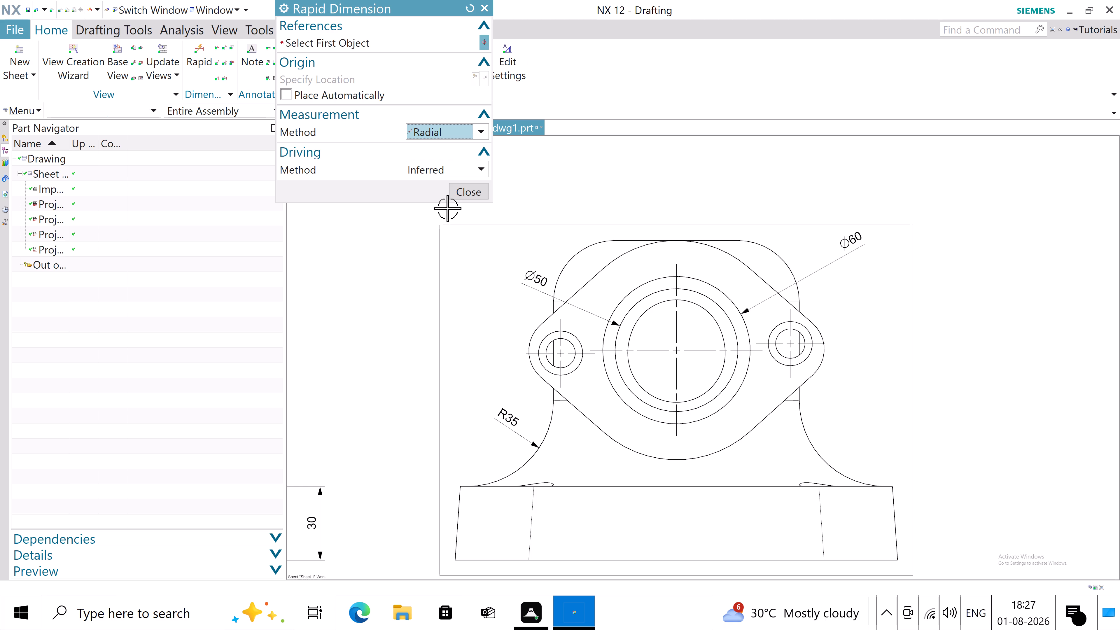
left_click(464, 196)
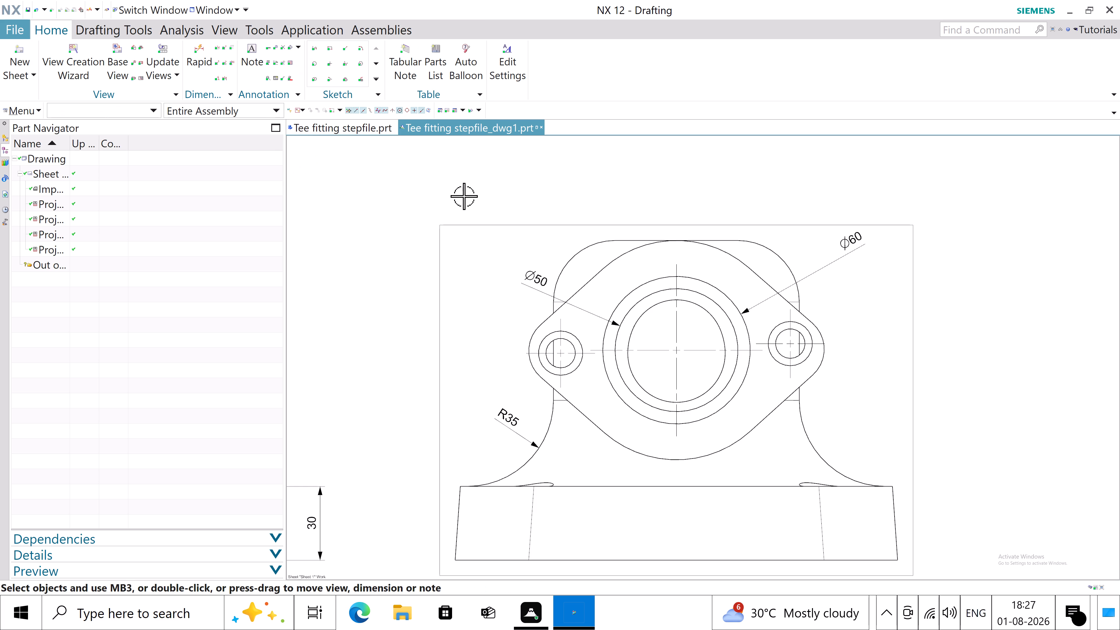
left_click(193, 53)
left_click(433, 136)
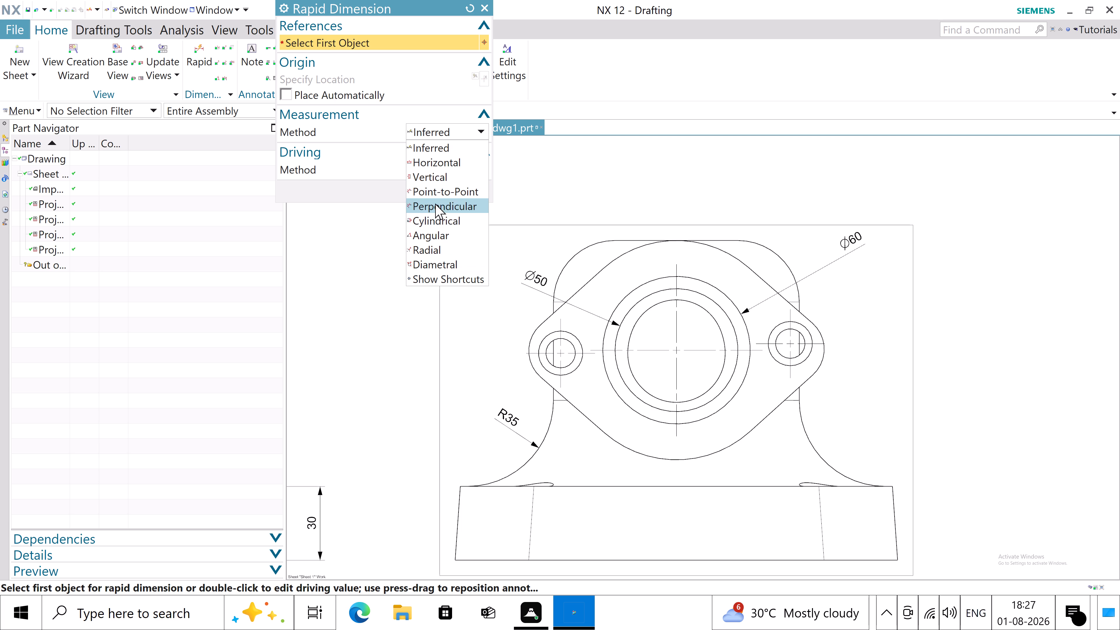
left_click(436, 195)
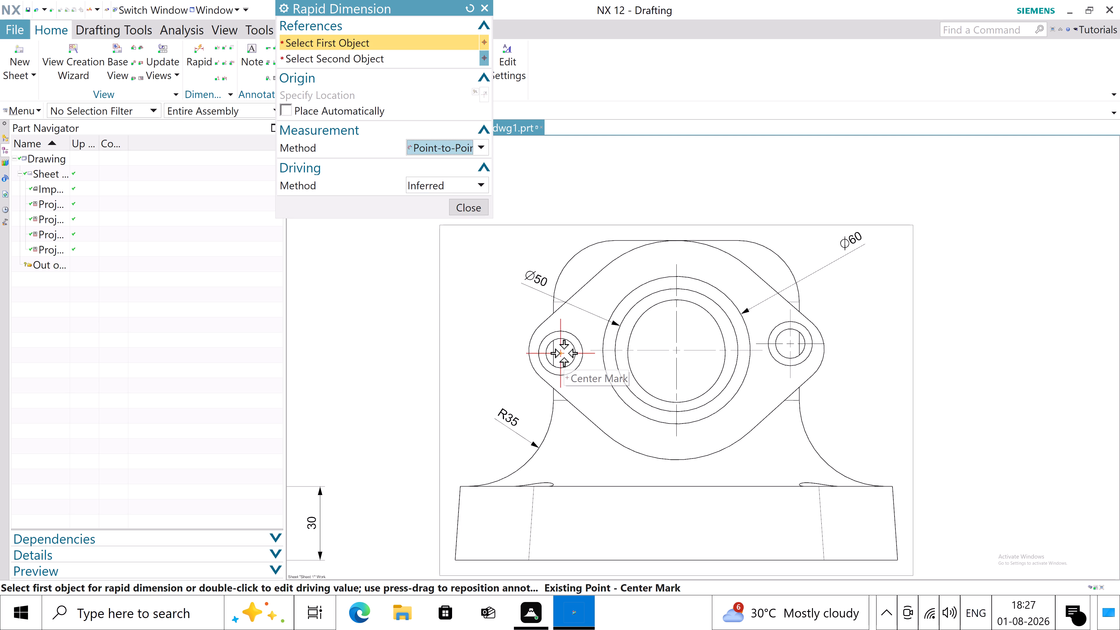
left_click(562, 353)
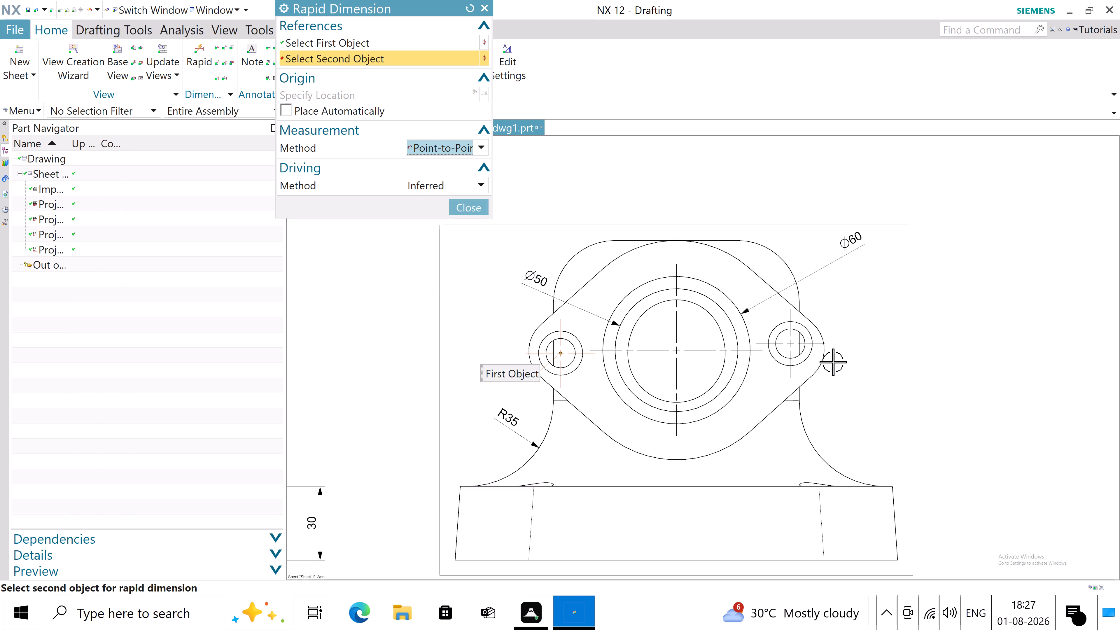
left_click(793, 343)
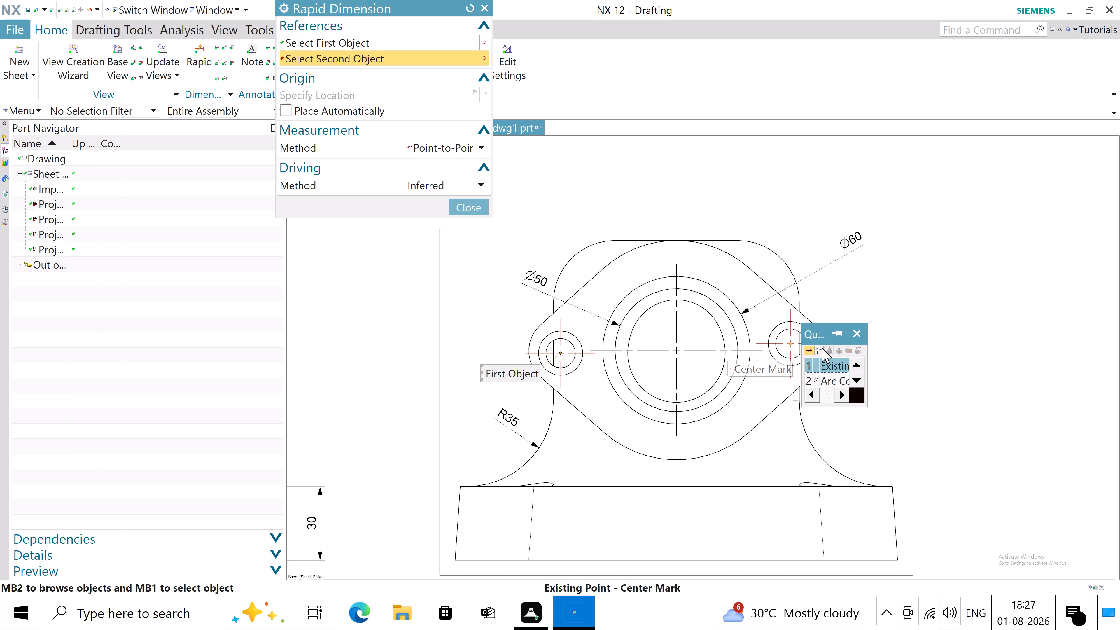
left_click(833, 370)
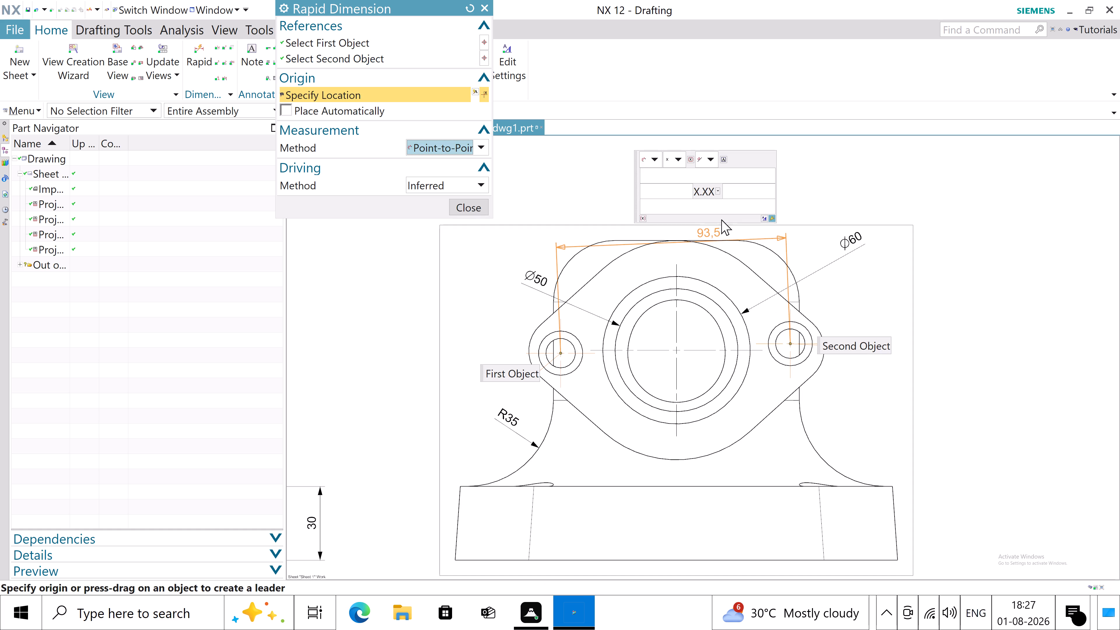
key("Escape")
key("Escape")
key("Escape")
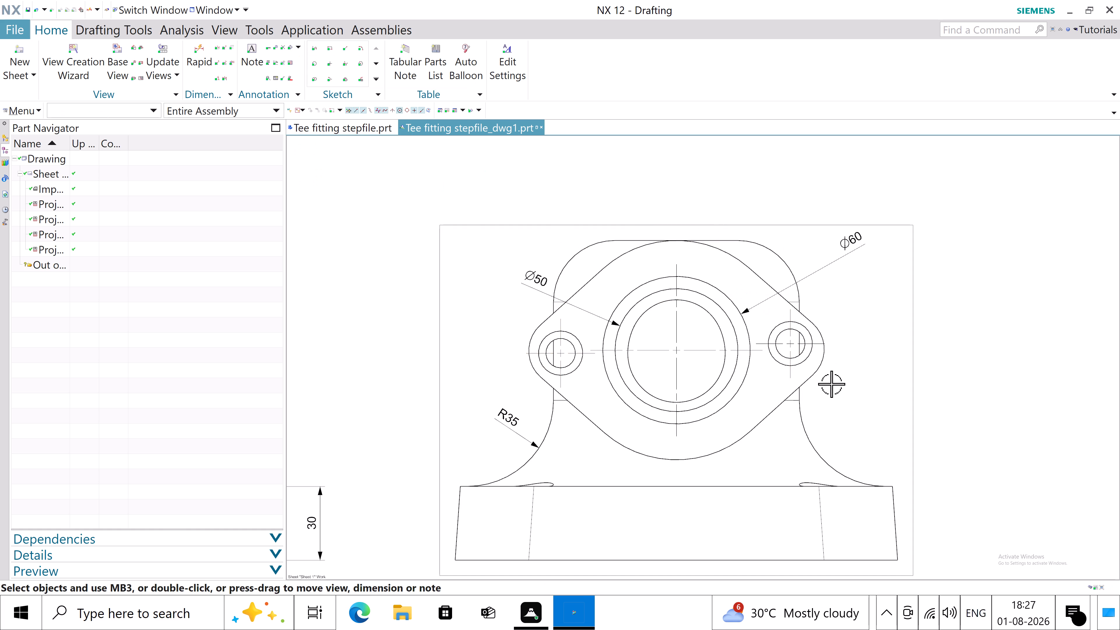
Review the dimensions in the right-hand projected view and the overall arrangement of views on the sheet.
scroll(831, 384, "down", 8)
scroll(831, 384, "up", 2)
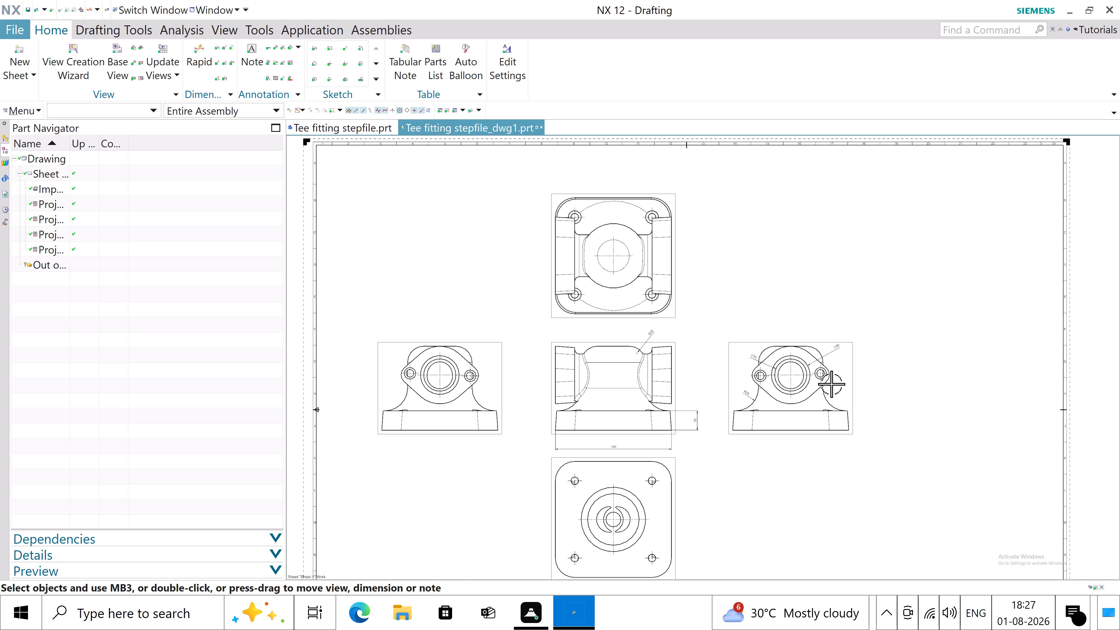
scroll(507, 391, "up", 1)
scroll(507, 391, "down", 2)
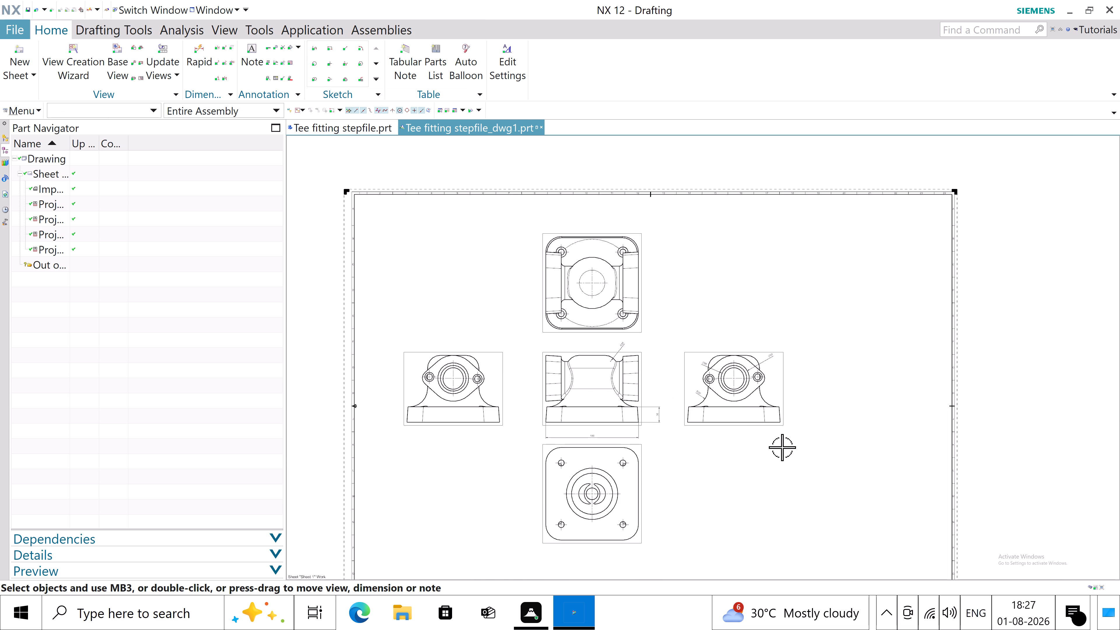
scroll(782, 447, "up", 1)
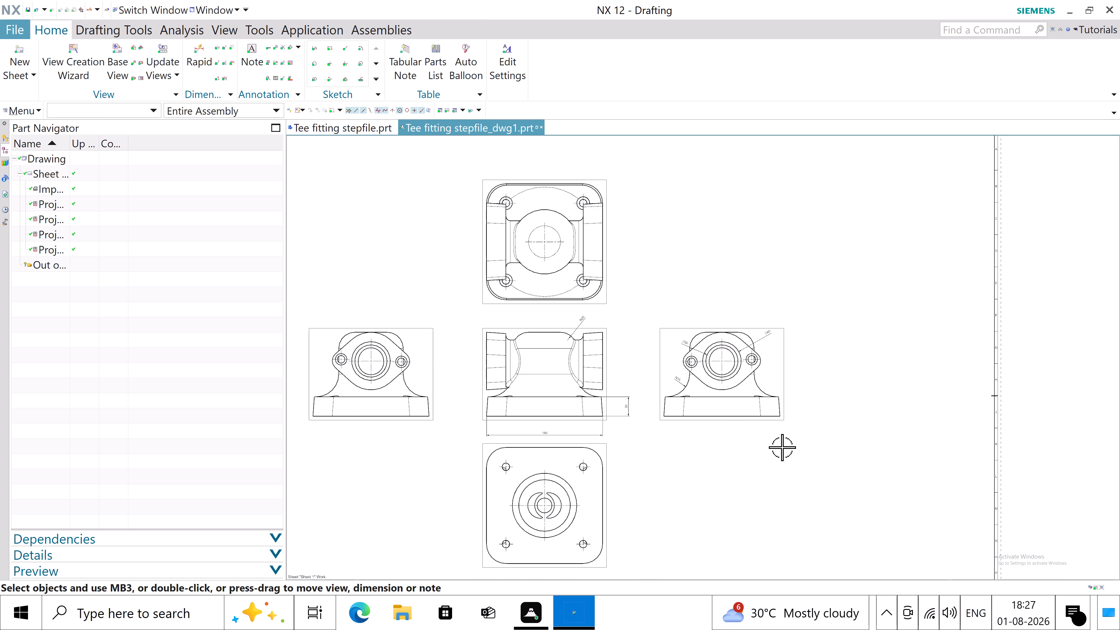
key("Escape")
key("Escape")
scroll(664, 368, "up", 3)
scroll(724, 359, "up", 4)
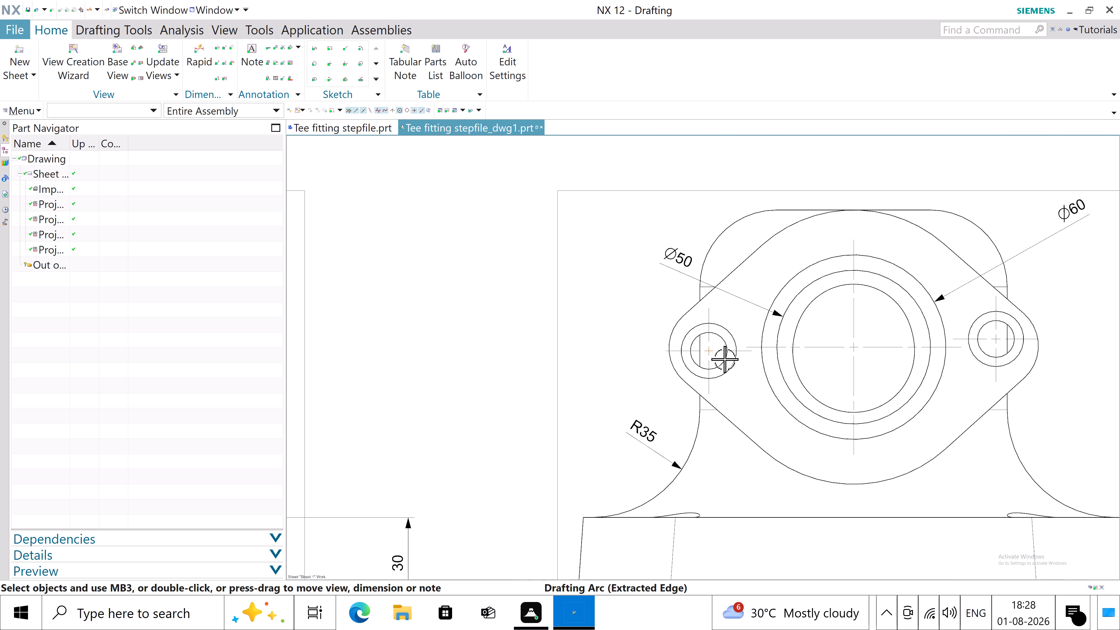
scroll(737, 396, "down", 2)
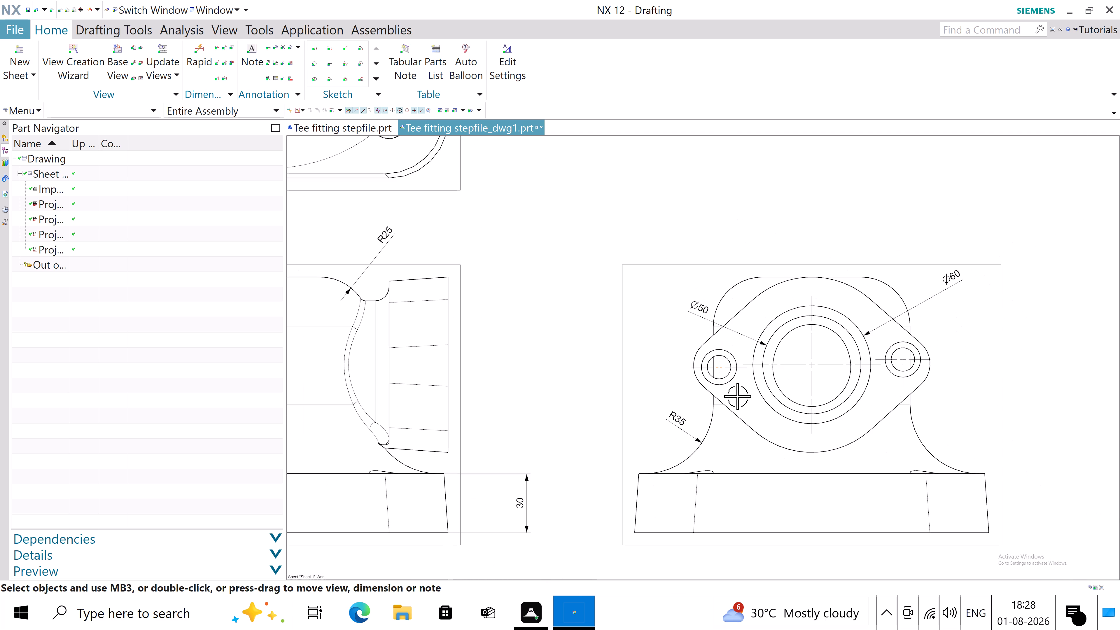
scroll(737, 396, "down", 2)
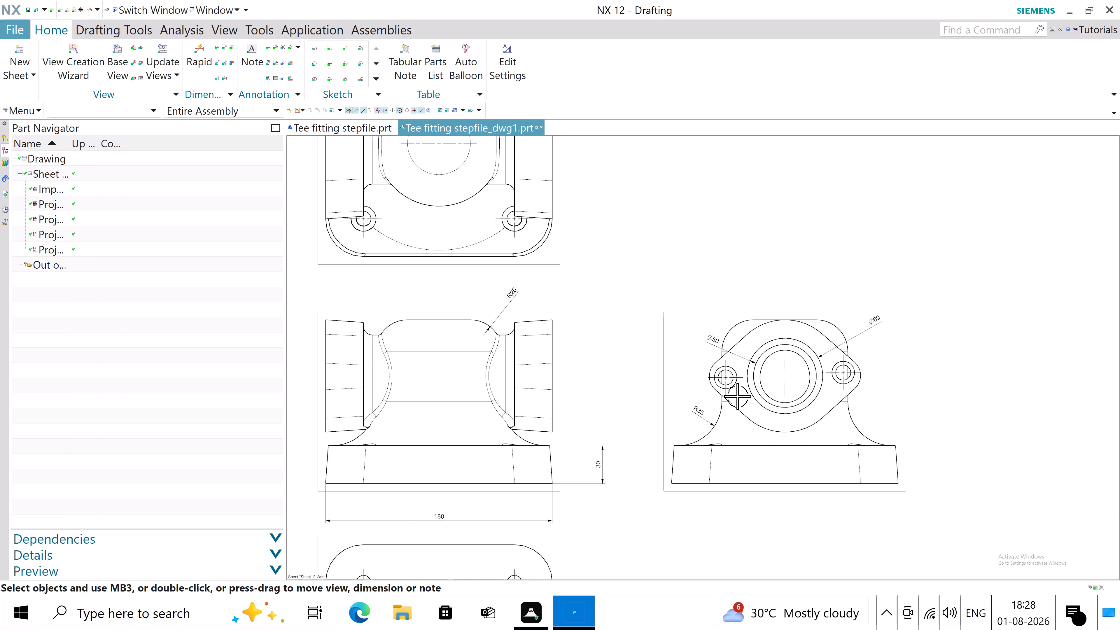
scroll(737, 396, "down", 1)
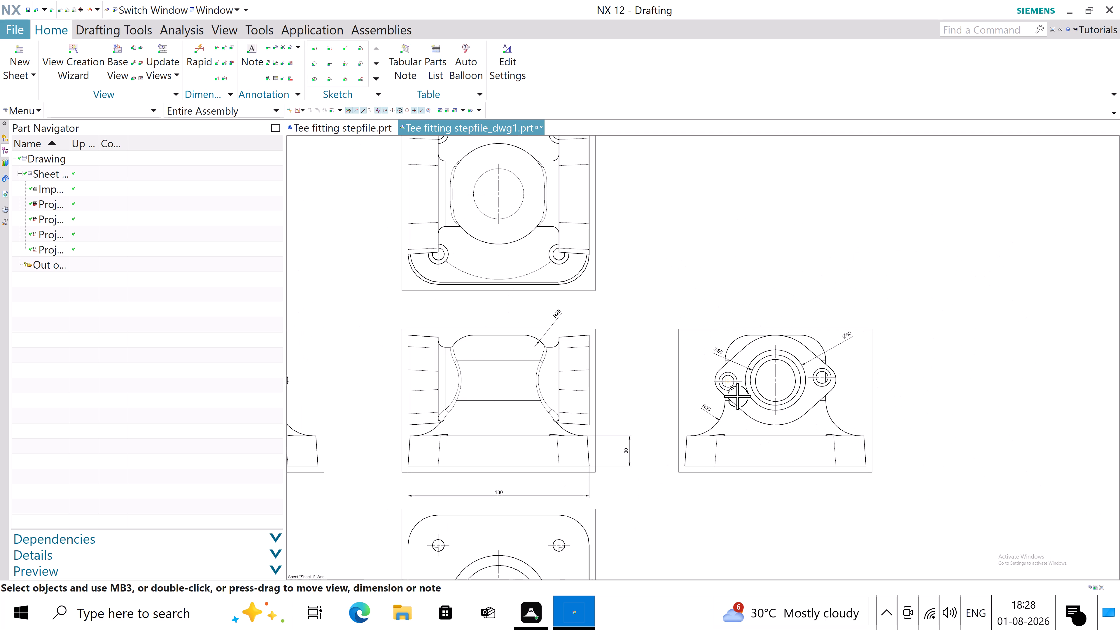
scroll(737, 396, "down", 1)
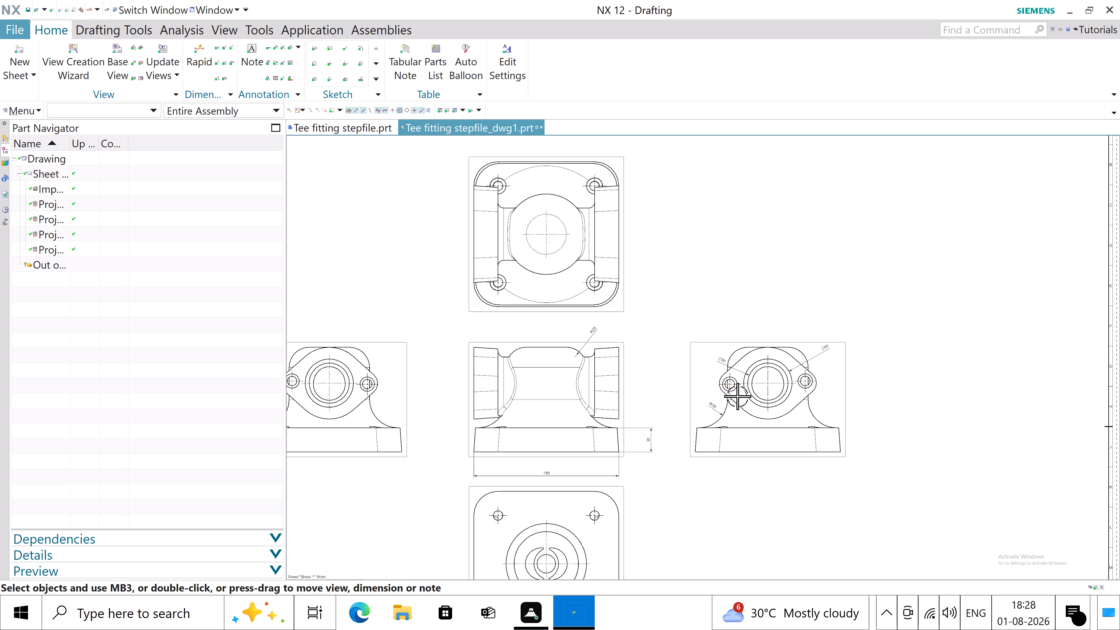
scroll(737, 396, "down", 2)
scroll(785, 420, "up", 1)
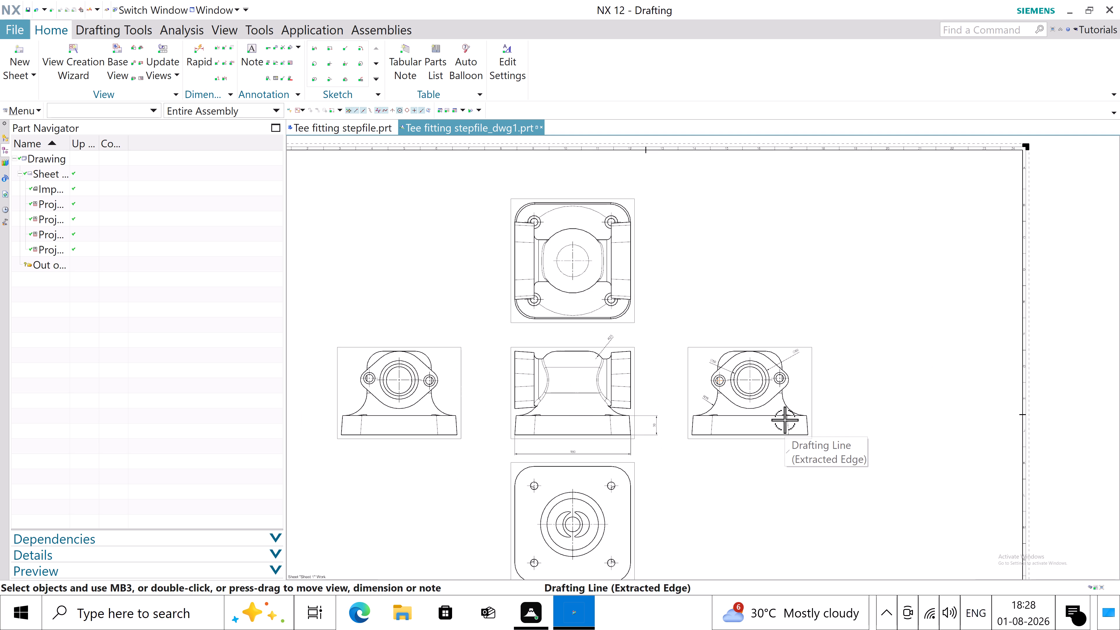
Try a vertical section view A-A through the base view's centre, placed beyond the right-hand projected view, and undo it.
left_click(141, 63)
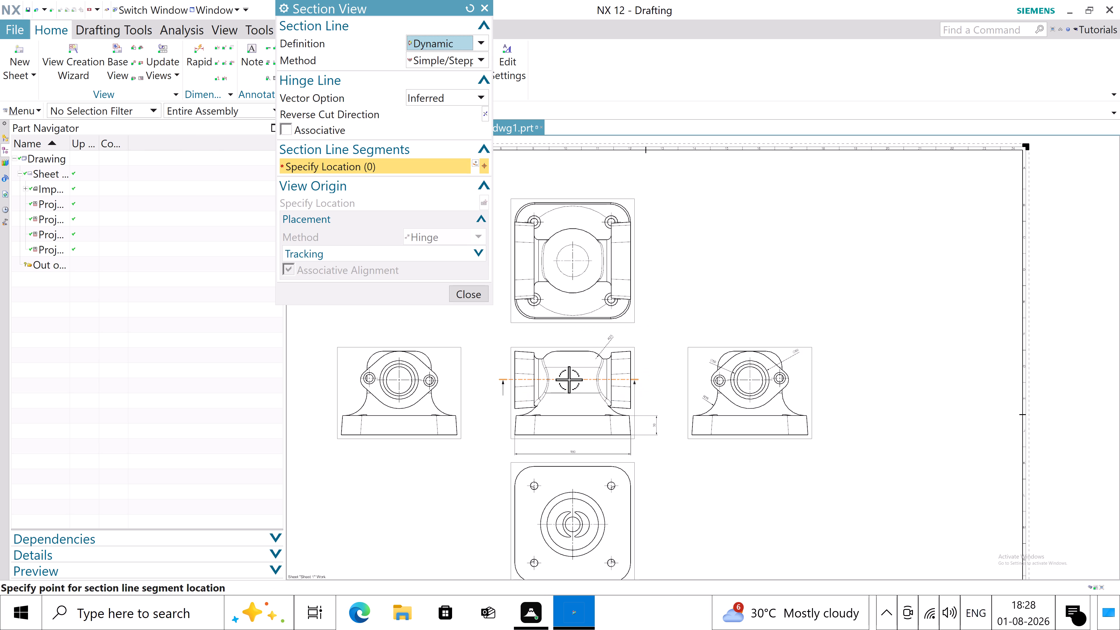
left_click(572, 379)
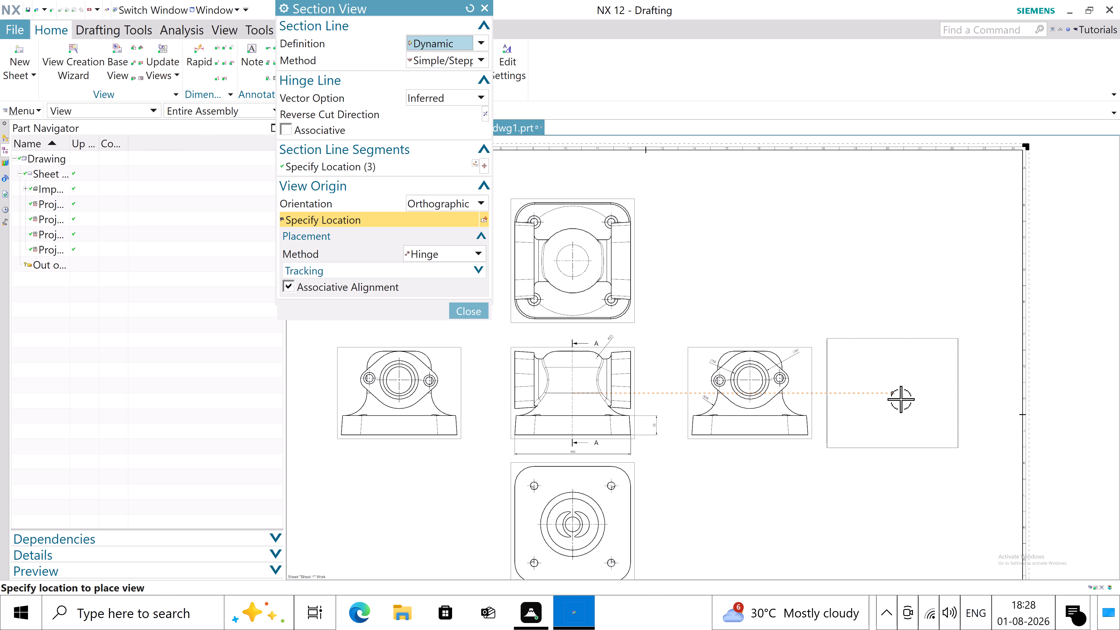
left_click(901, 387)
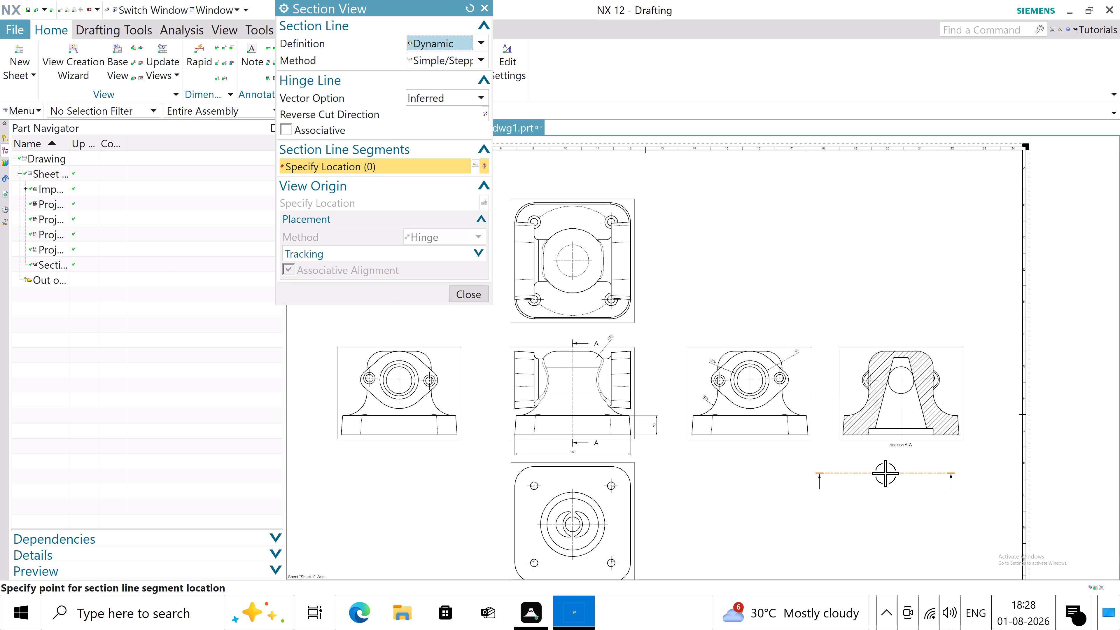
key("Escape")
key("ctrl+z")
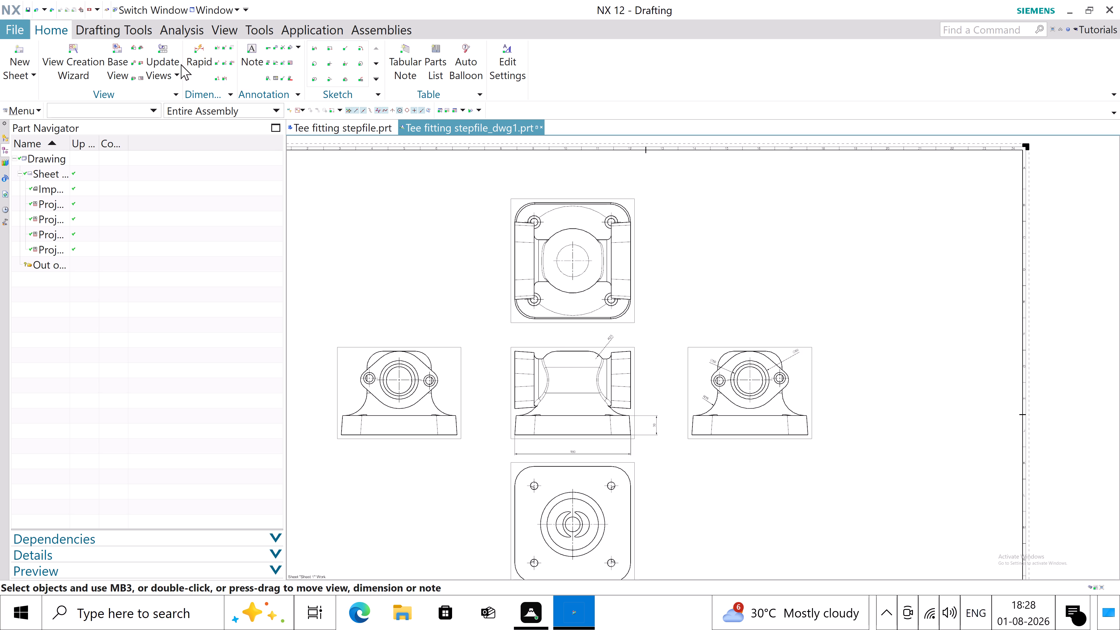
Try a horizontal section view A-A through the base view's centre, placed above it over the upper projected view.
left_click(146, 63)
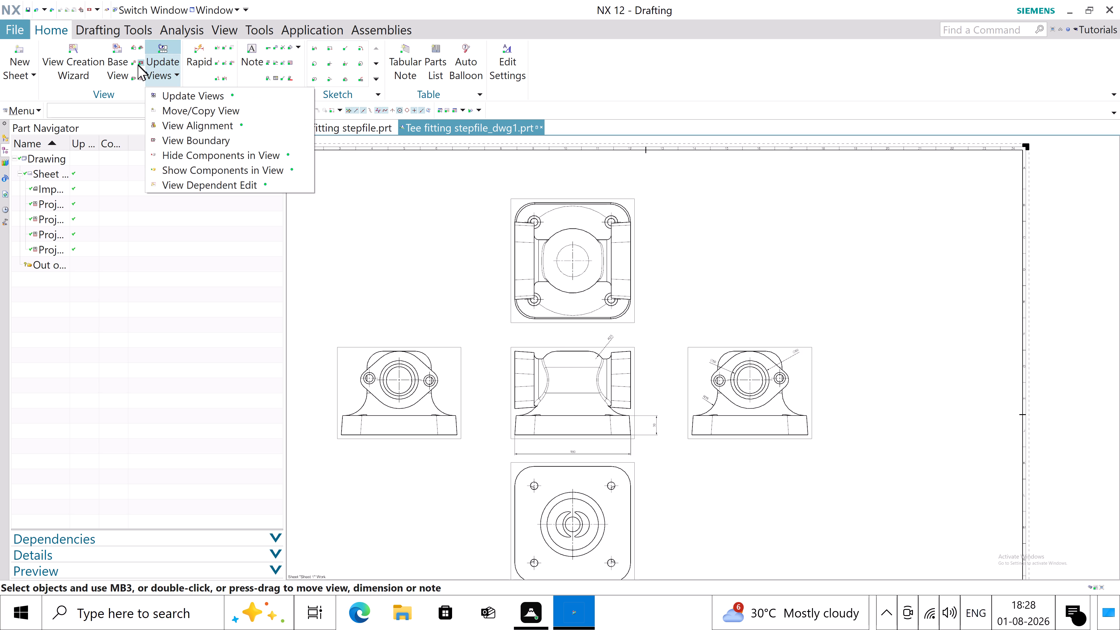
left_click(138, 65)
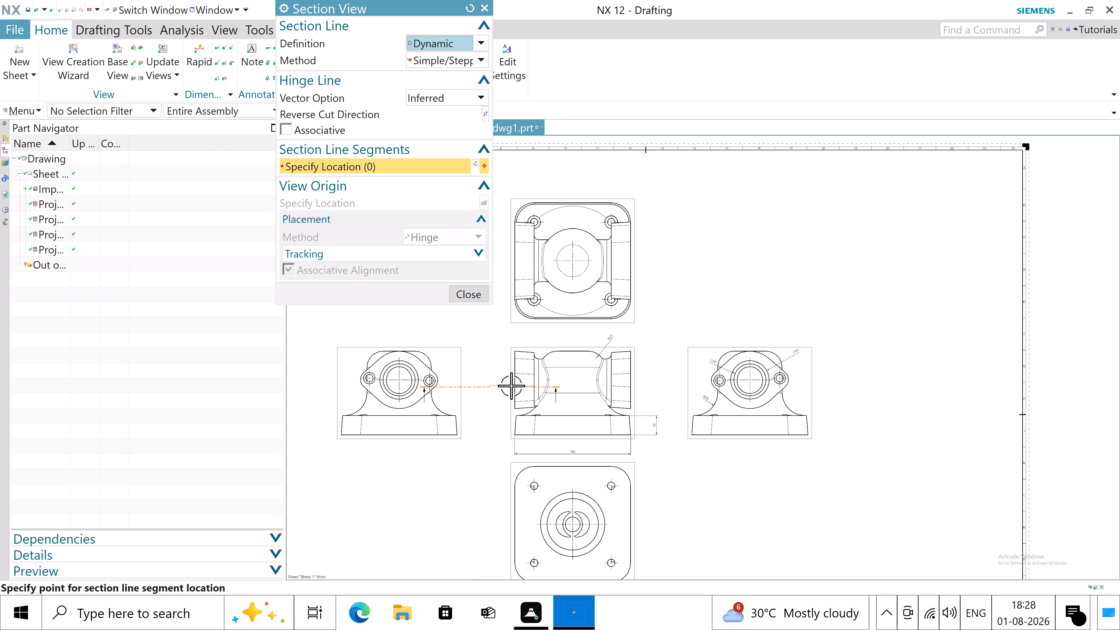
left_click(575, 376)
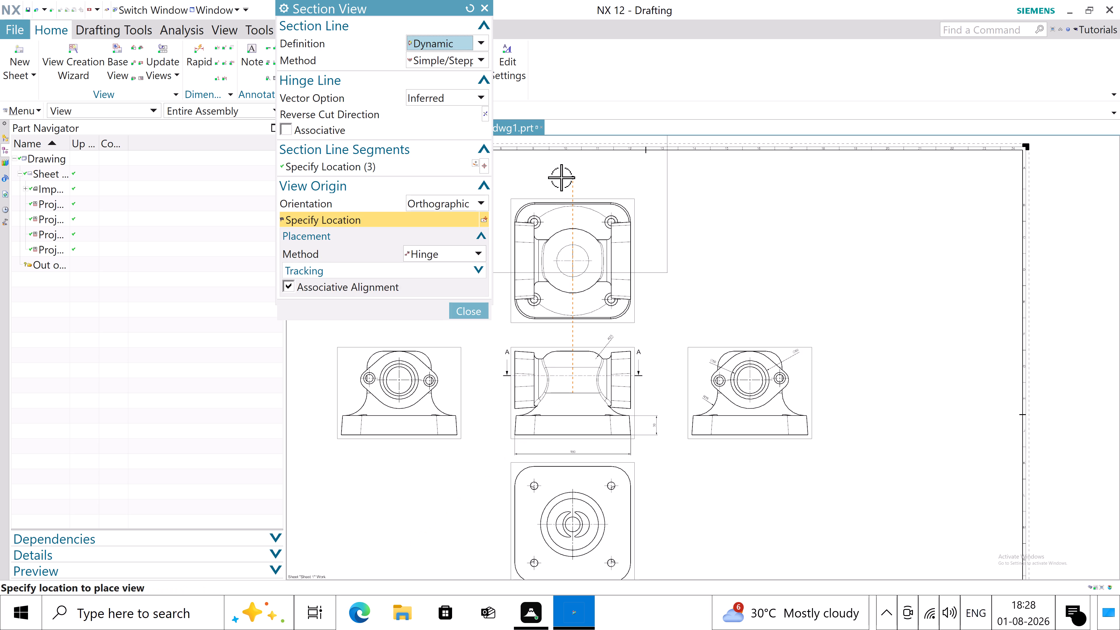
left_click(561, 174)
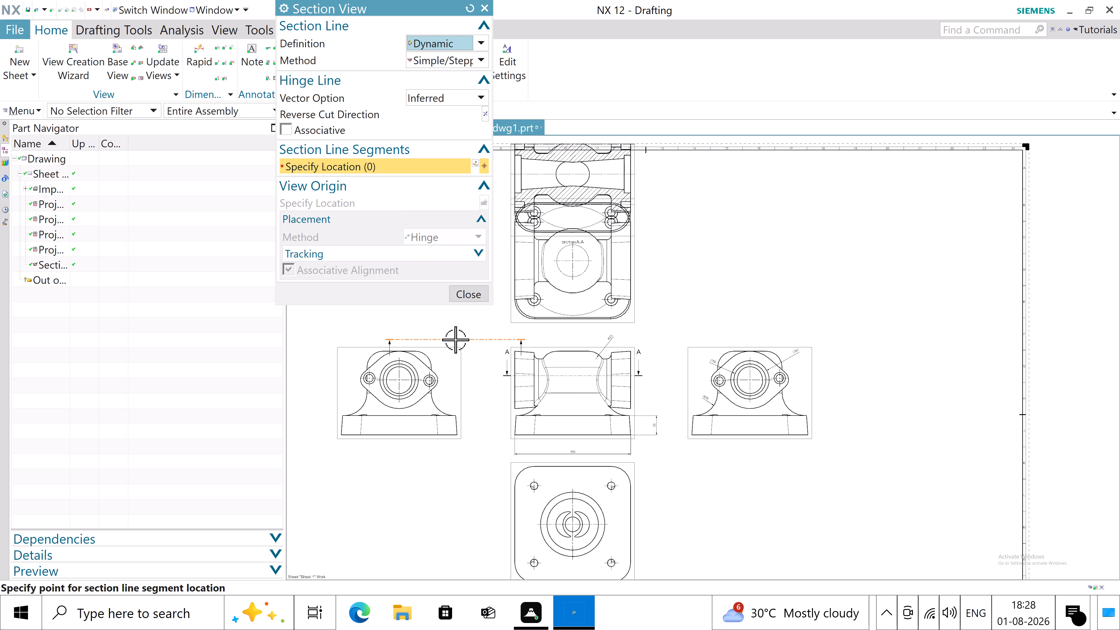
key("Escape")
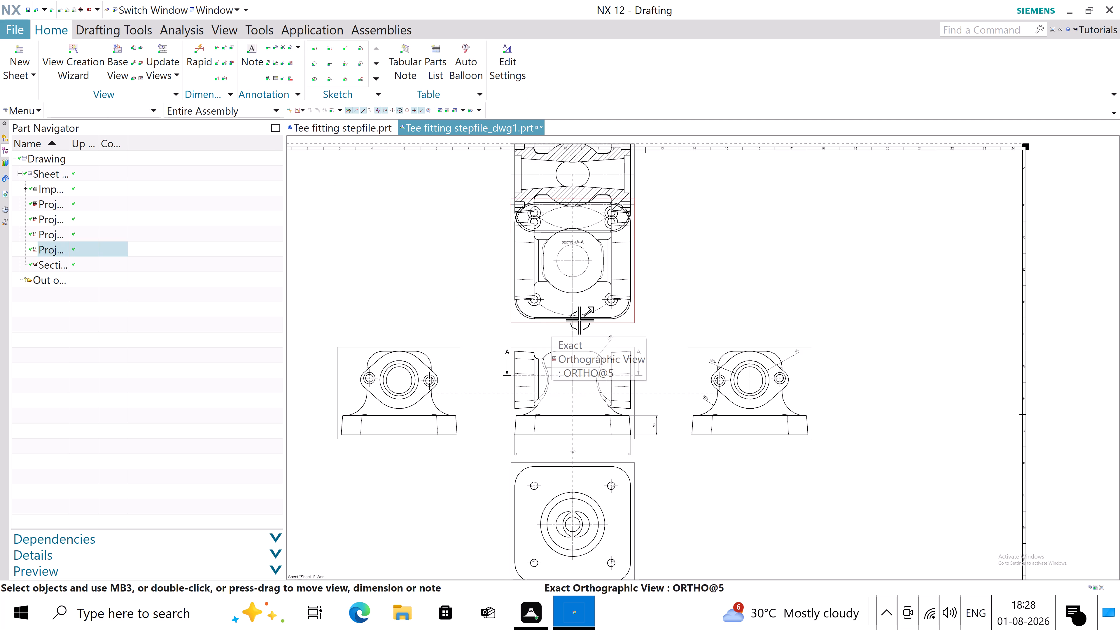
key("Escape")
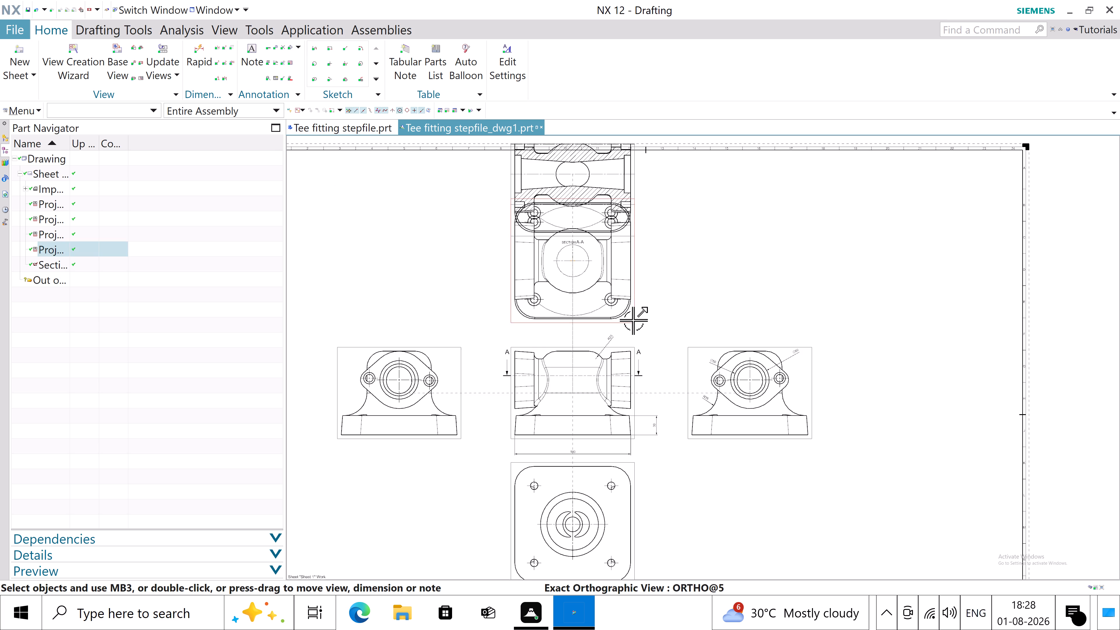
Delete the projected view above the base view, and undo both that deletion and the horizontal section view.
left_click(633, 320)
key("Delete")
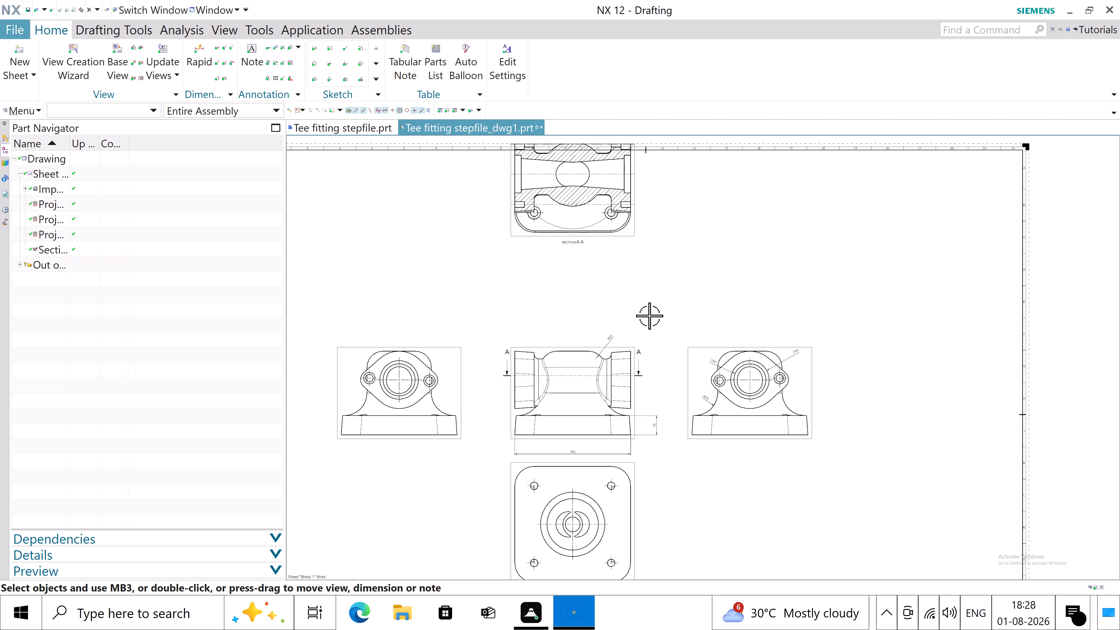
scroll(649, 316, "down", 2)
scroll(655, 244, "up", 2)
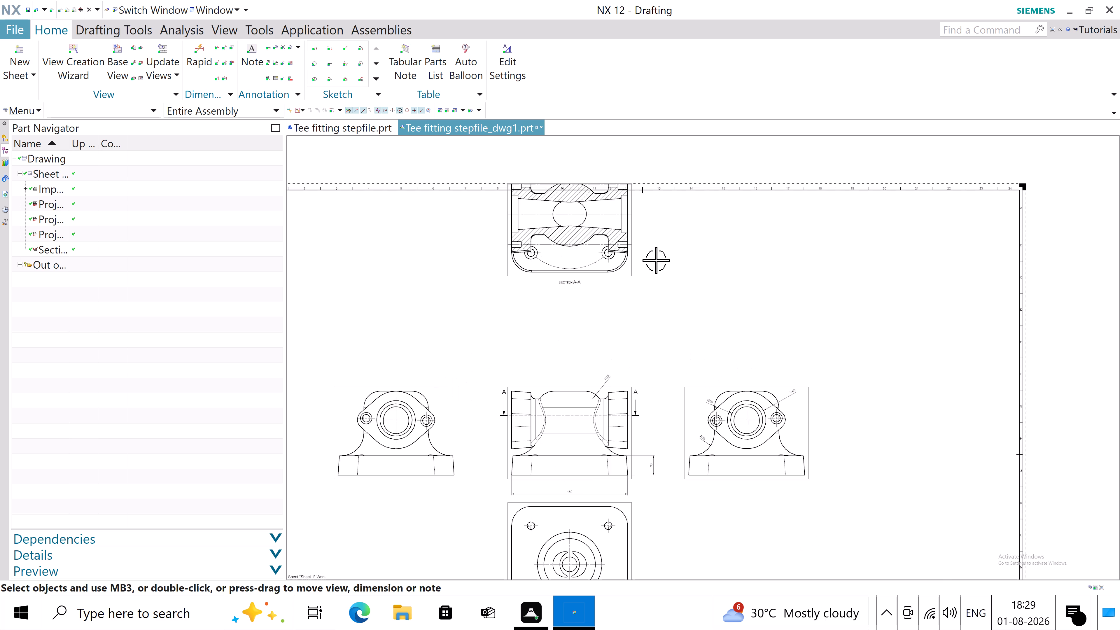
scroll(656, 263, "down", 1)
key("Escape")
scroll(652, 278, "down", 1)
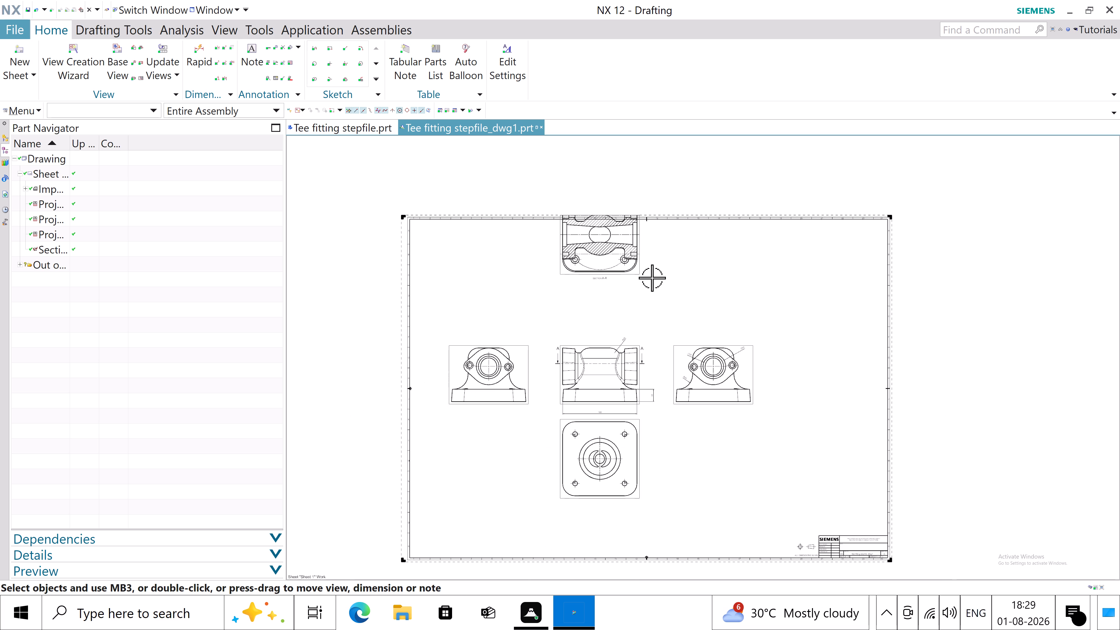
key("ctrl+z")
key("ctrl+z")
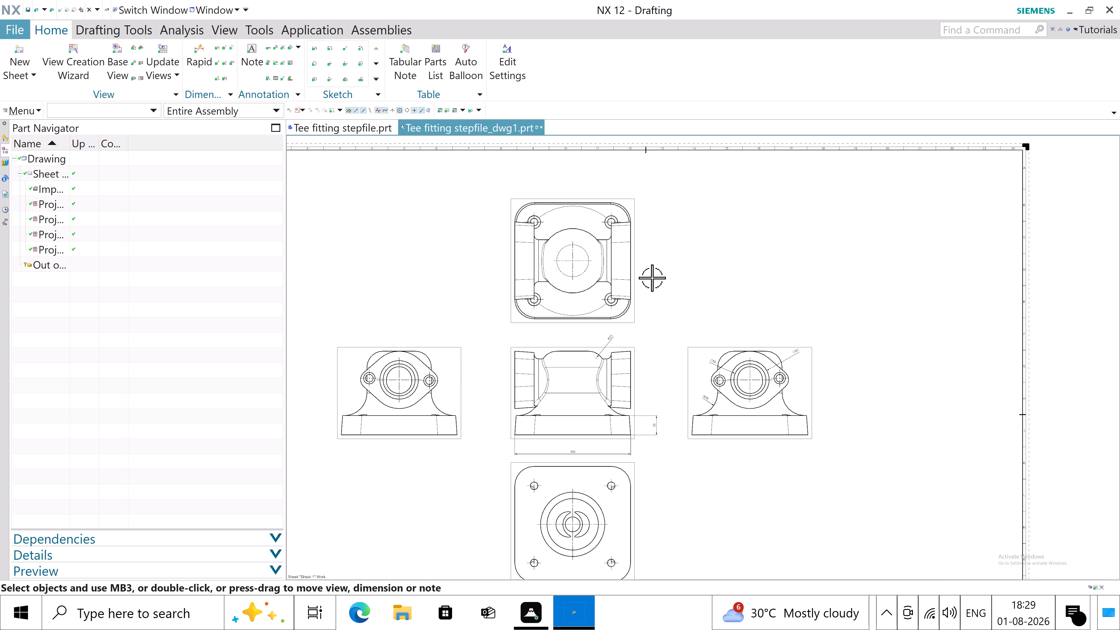
Create a horizontal section view A-A through the centre of the upper projected view, placing it directly above that view.
left_click(139, 60)
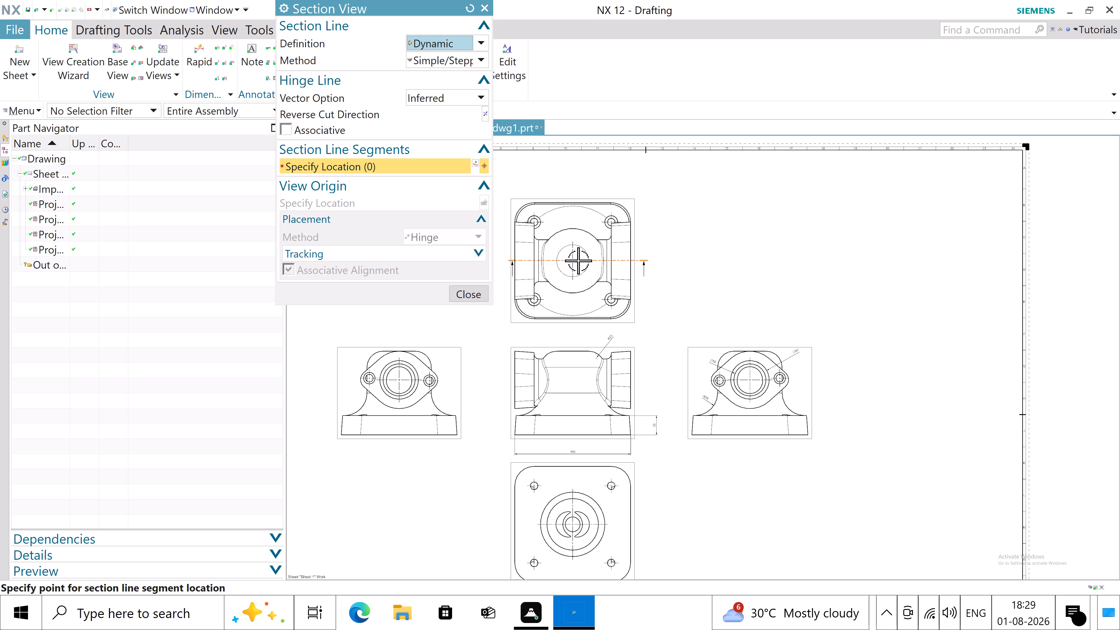
left_click(578, 260)
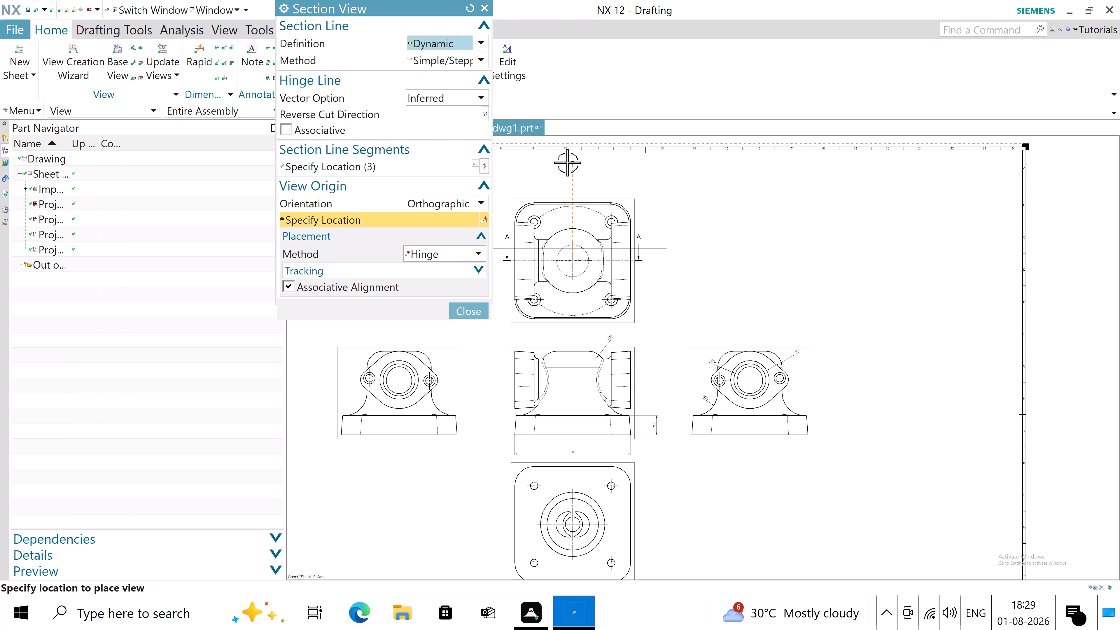
left_click(567, 162)
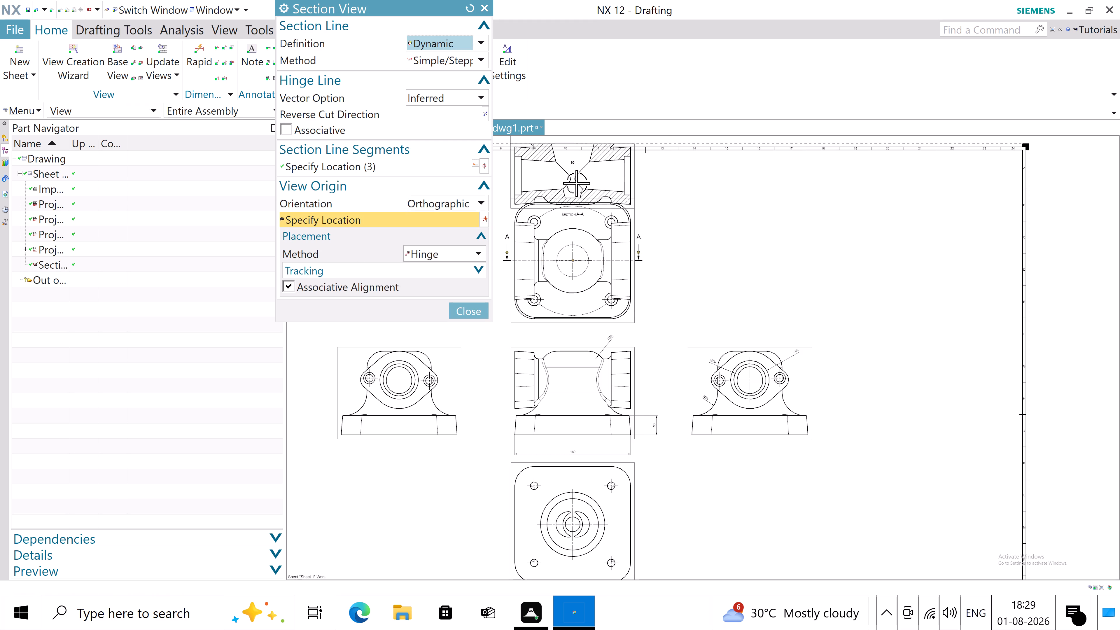
scroll(594, 337, "down", 3)
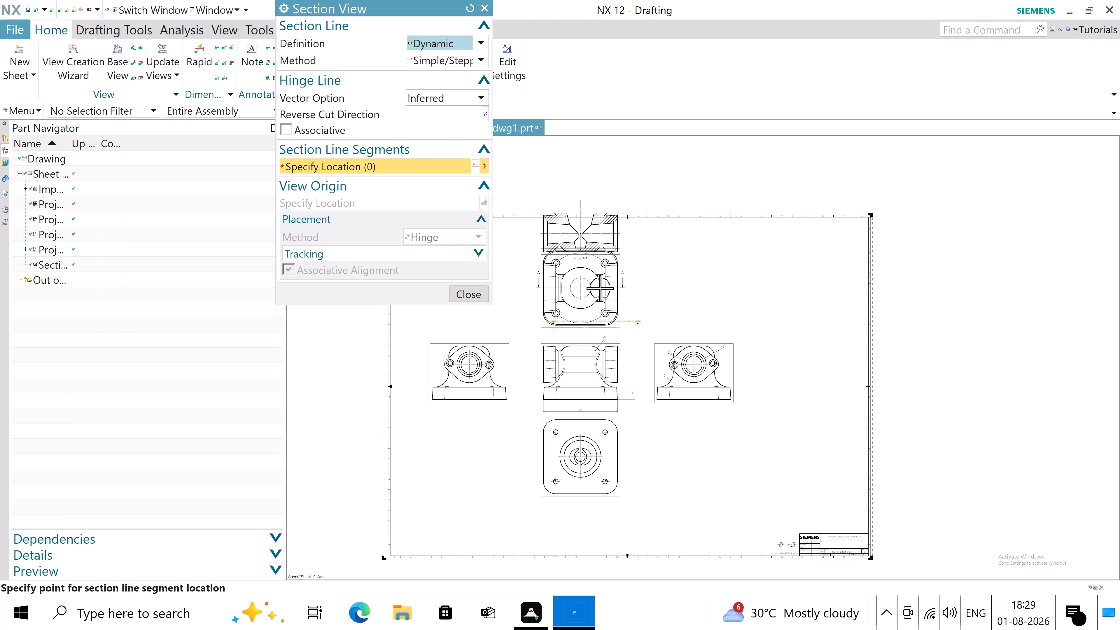
scroll(595, 234, "up", 3)
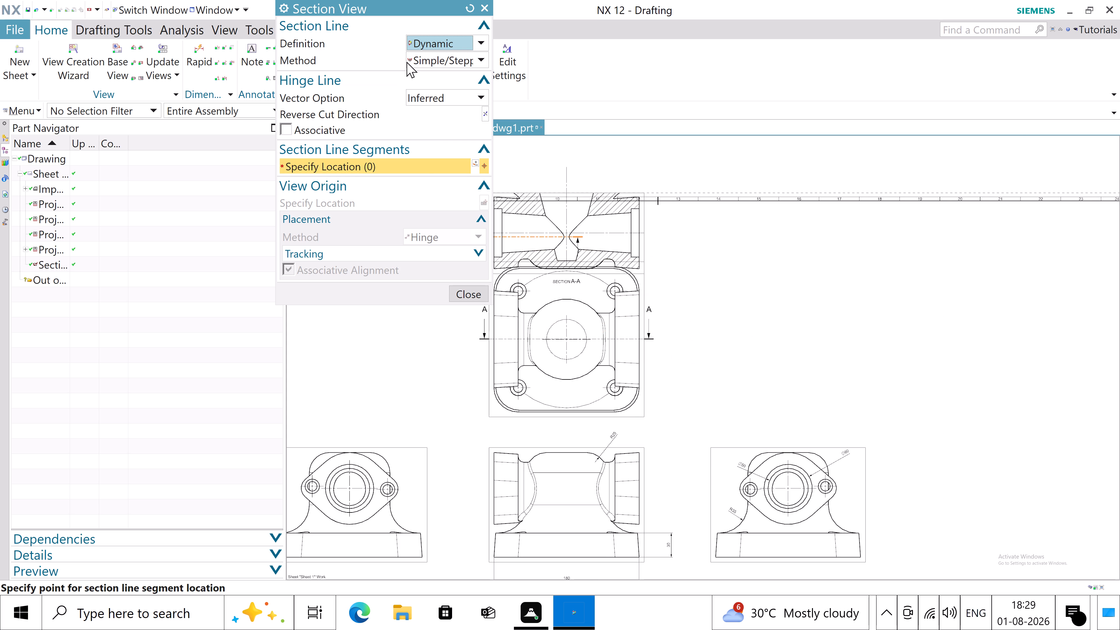
key("Escape")
key("Escape")
Delete the projected view below the base view.
scroll(541, 308, "down", 2)
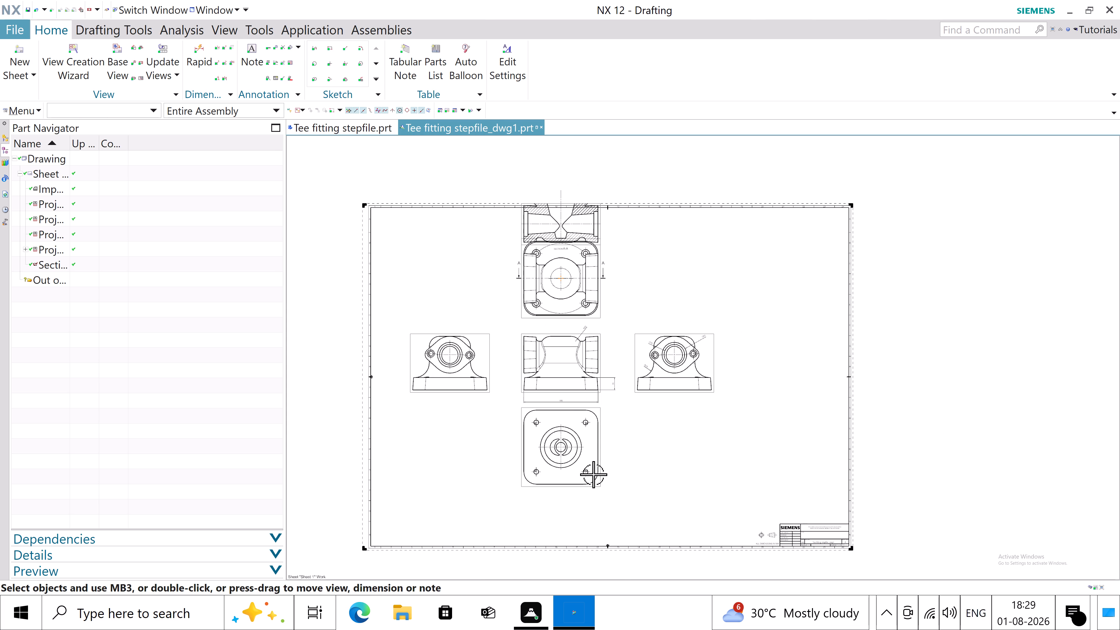
left_click(598, 489)
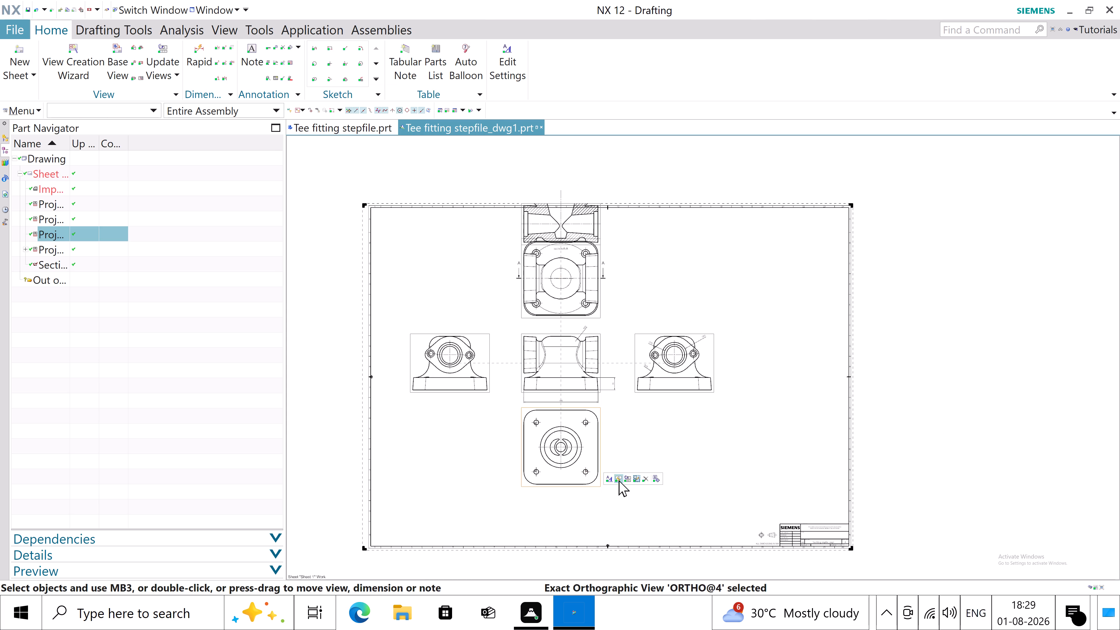
key("Delete")
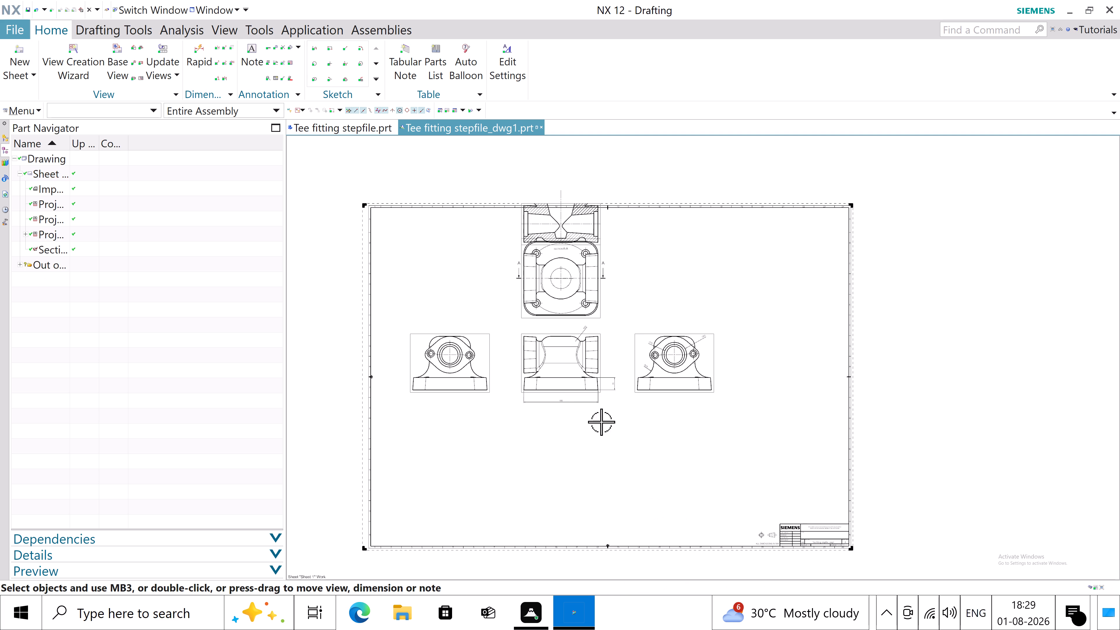
Move the base view down into the freed space on the sheet, together with its two side projected views.
left_click_drag(584, 393, 587, 446)
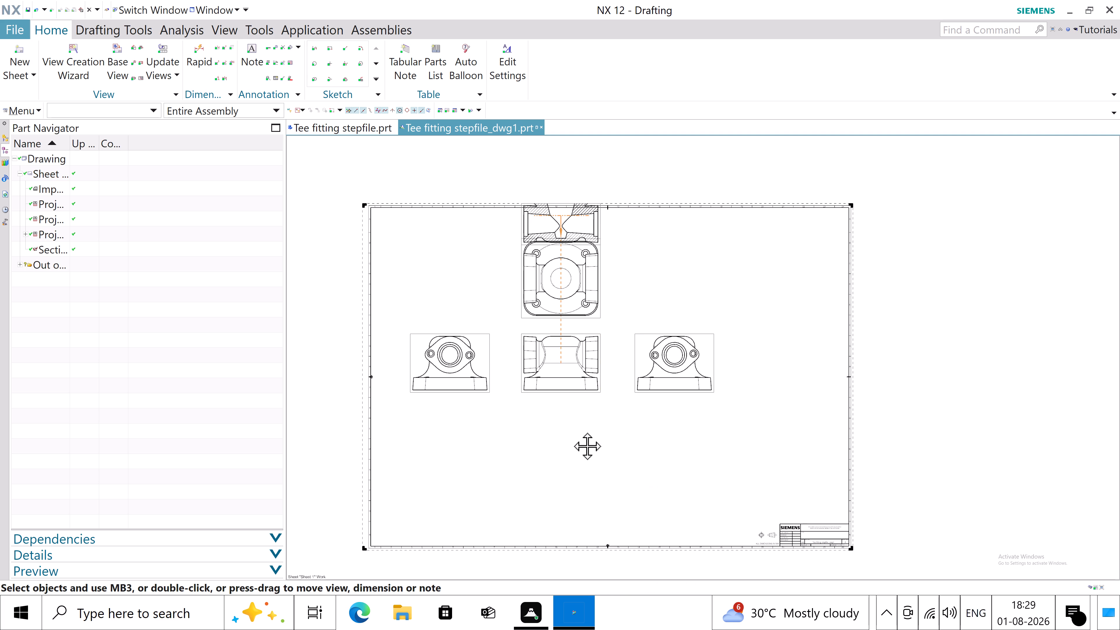
left_click_drag(587, 446, 589, 466)
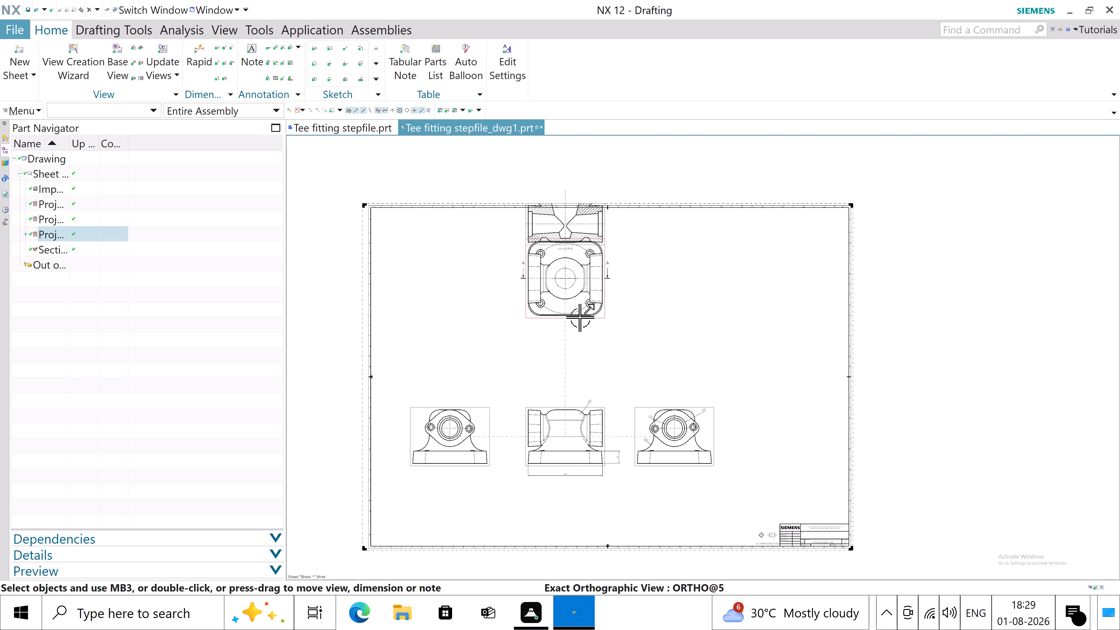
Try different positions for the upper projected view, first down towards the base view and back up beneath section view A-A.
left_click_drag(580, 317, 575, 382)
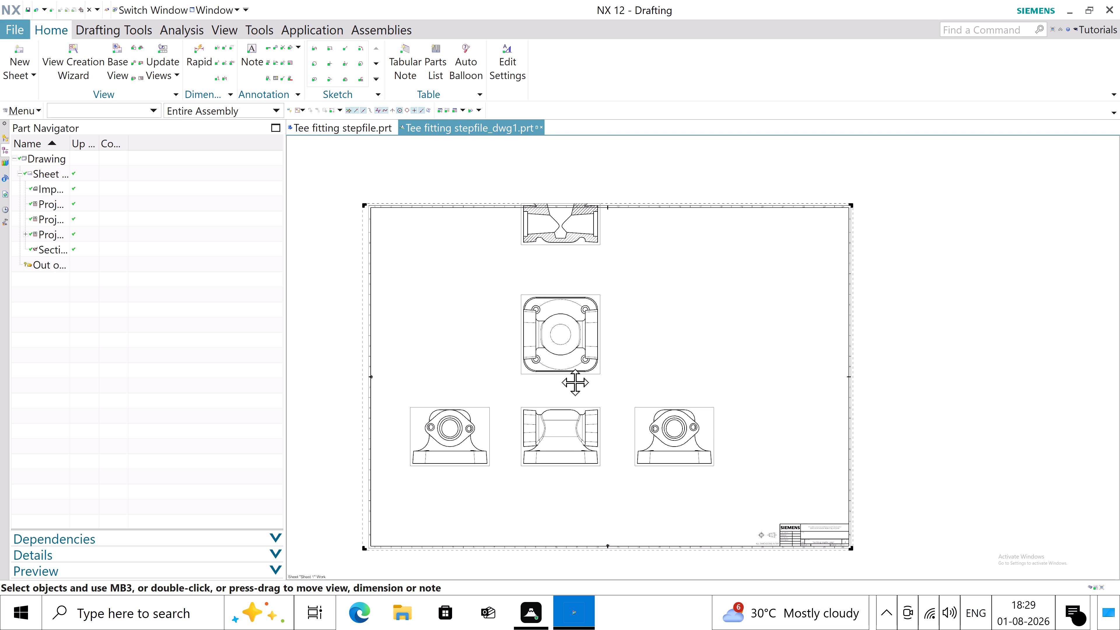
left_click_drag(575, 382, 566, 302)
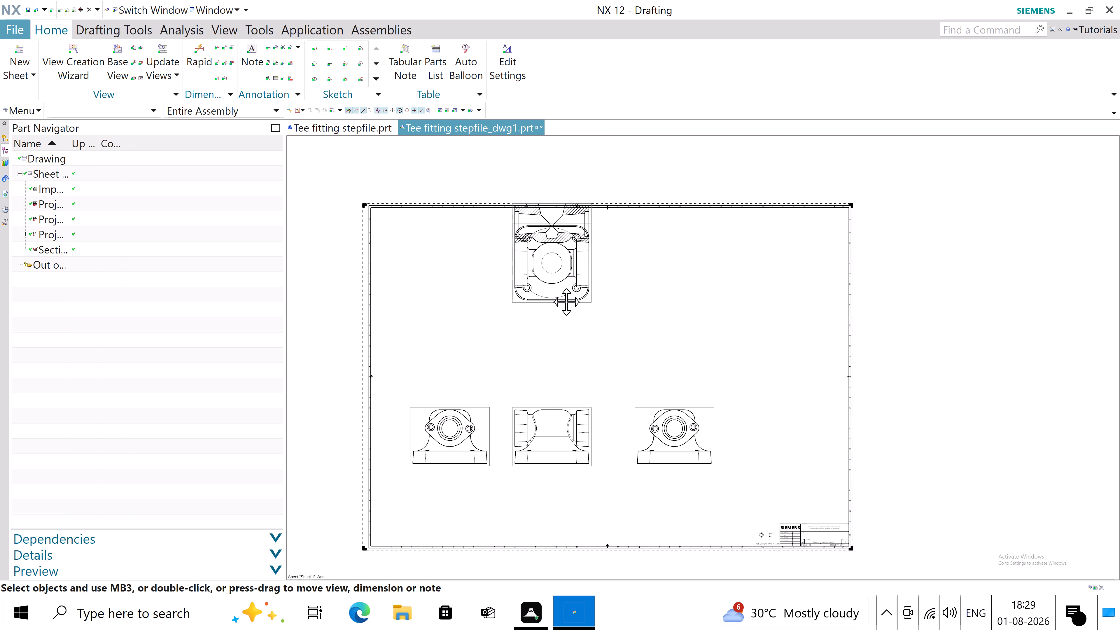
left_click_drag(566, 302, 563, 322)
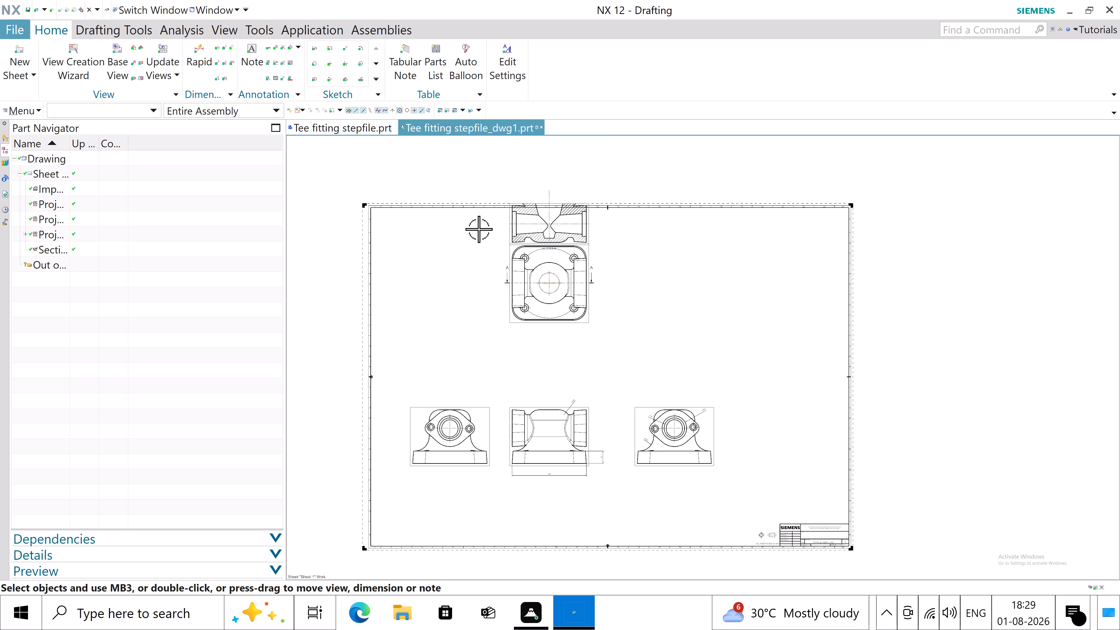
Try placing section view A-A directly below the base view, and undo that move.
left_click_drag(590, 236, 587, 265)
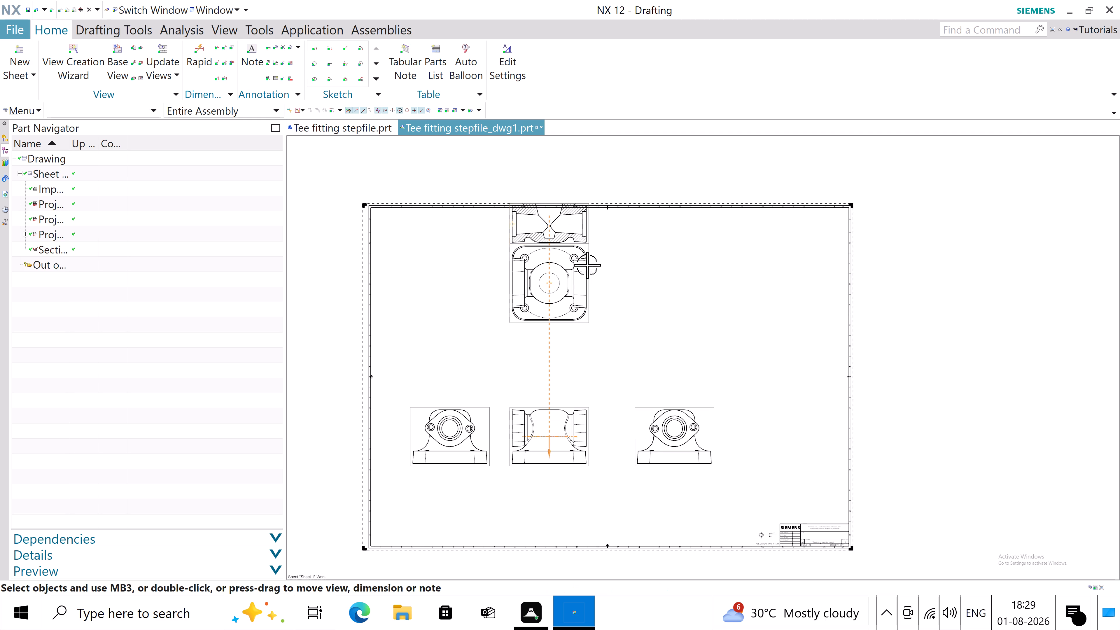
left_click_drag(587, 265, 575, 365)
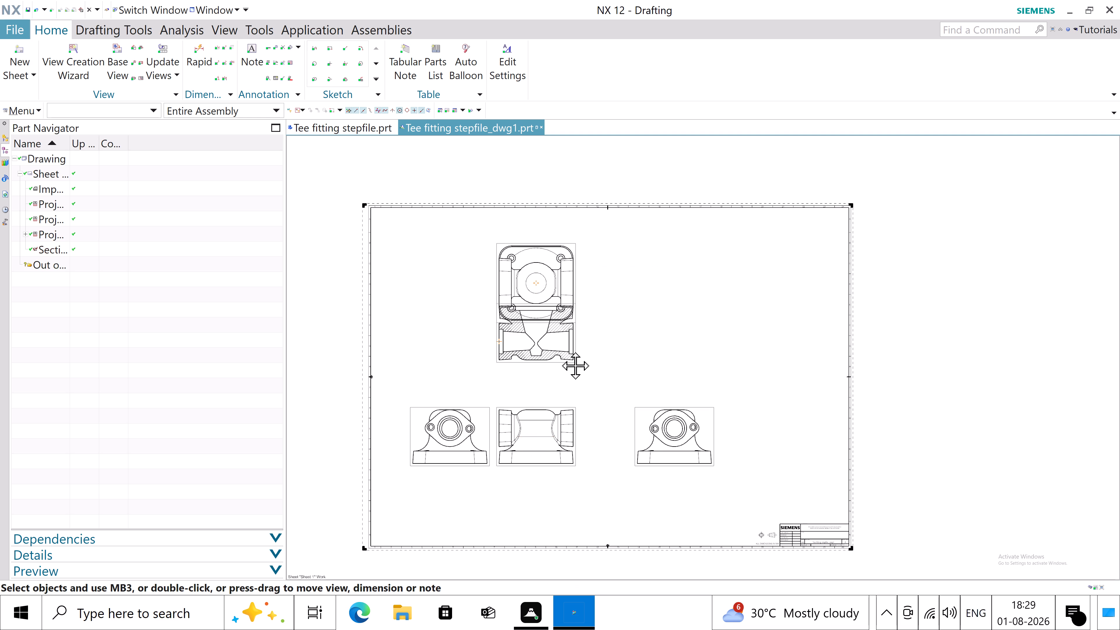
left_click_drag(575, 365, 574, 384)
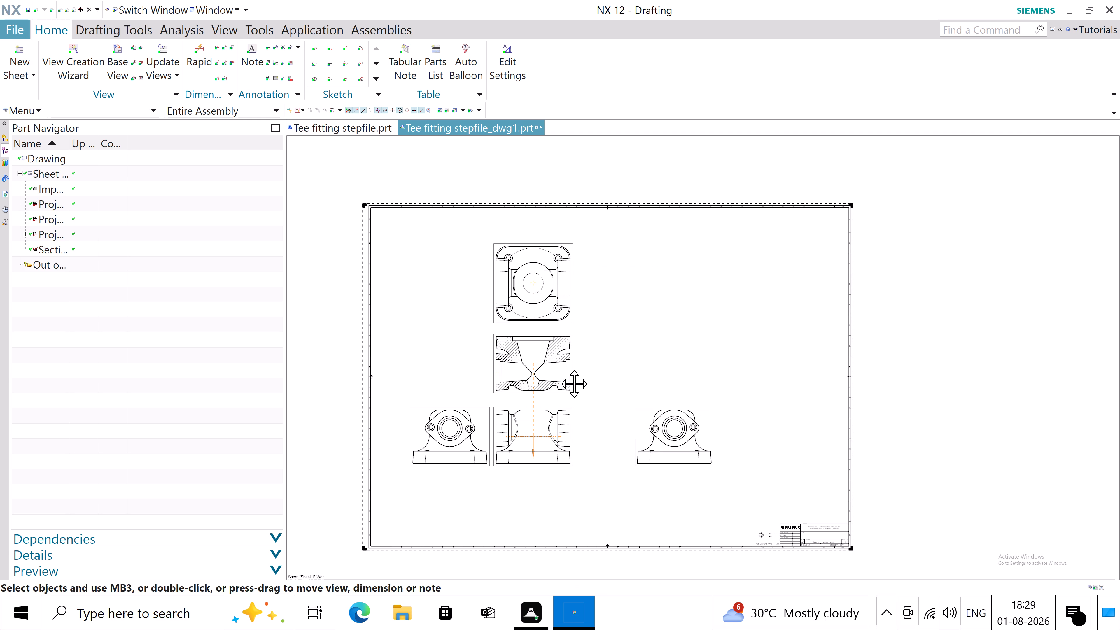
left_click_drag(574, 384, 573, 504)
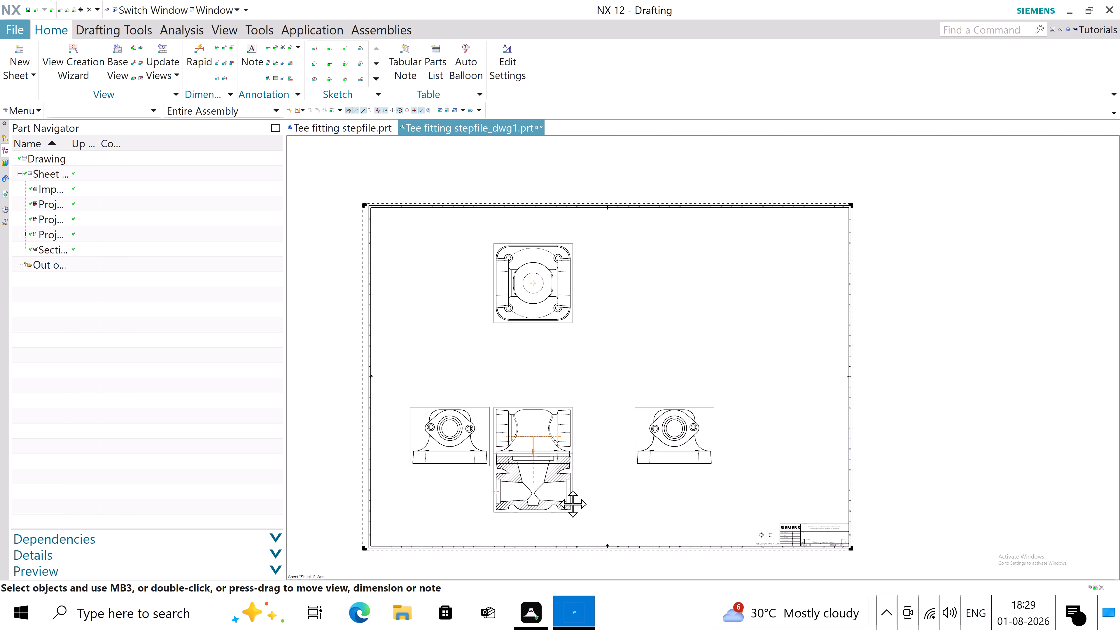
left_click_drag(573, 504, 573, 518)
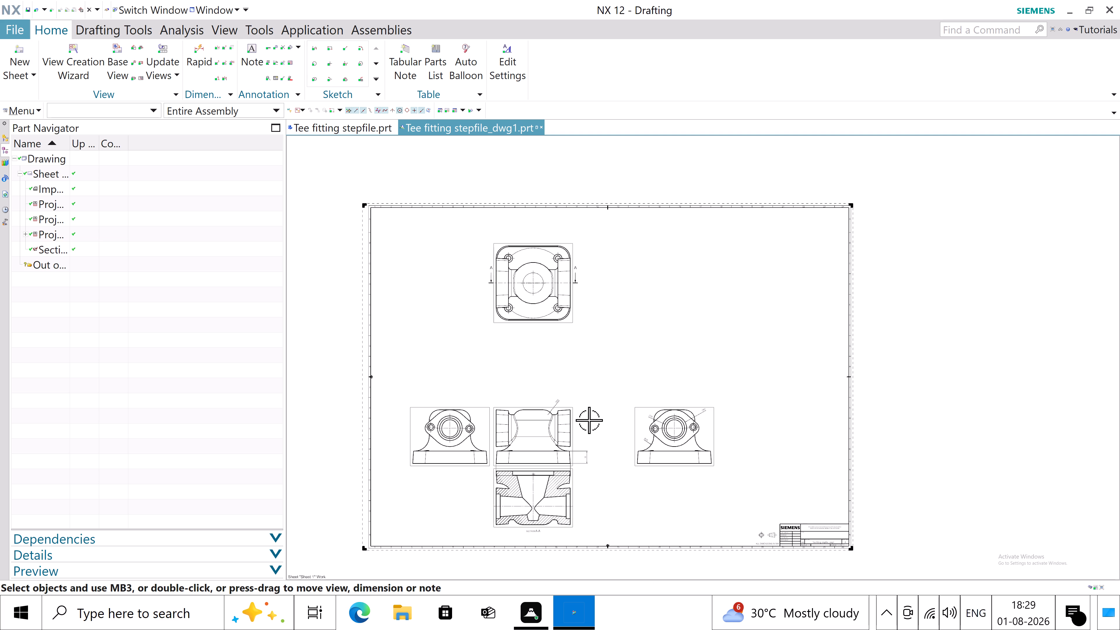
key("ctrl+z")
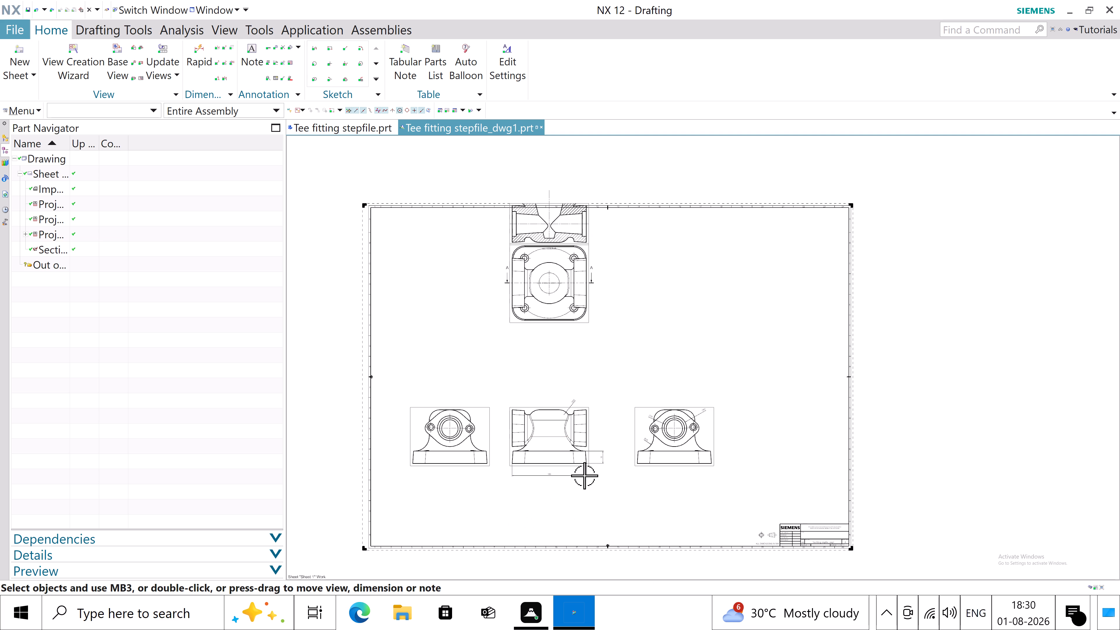
Move the upper projected view down so it sits just above the base view.
left_click_drag(570, 320, 568, 365)
left_click_drag(568, 365, 567, 388)
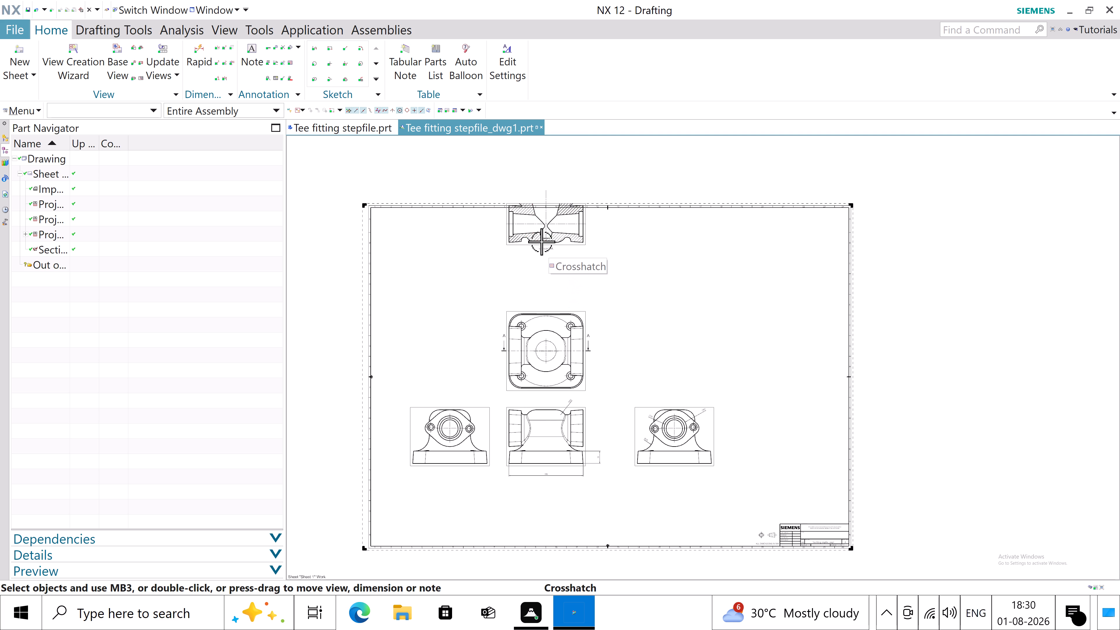
Move section view A-A down so it lies fully inside the sheet border, above the upper projected view.
left_click_drag(526, 243, 525, 281)
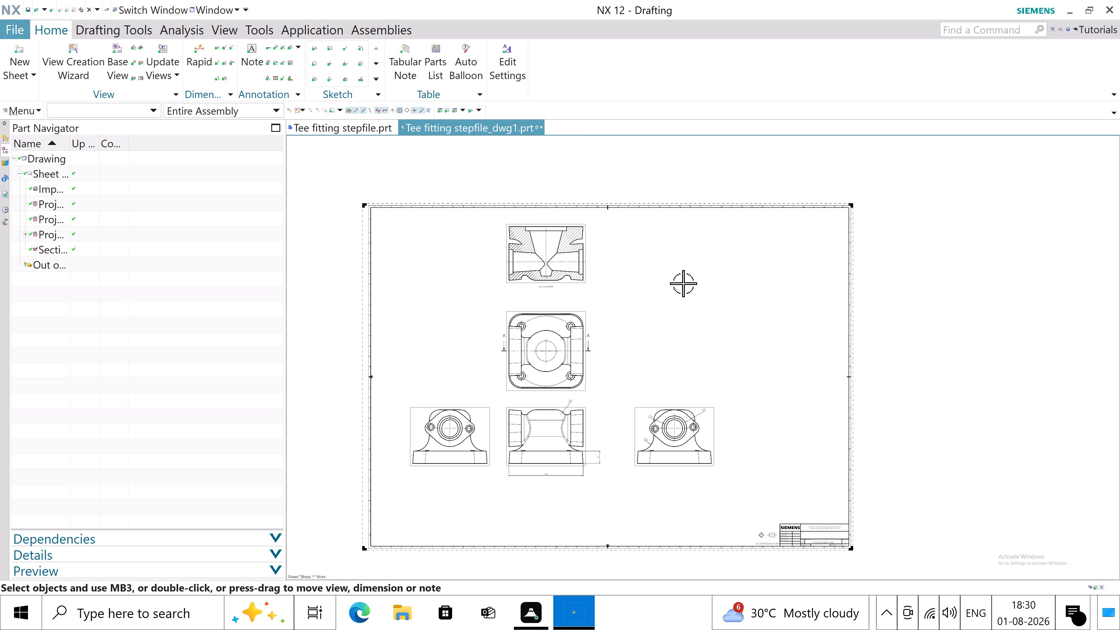
Delete the undimensioned projected side view to the left of the base view.
scroll(619, 335, "up", 1)
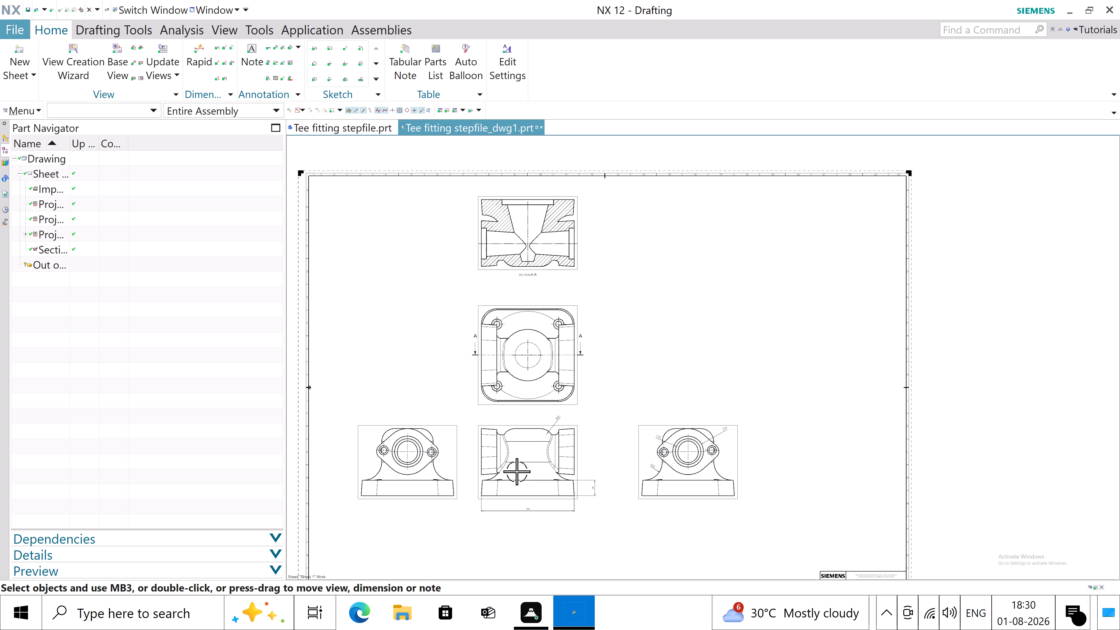
left_click(452, 499)
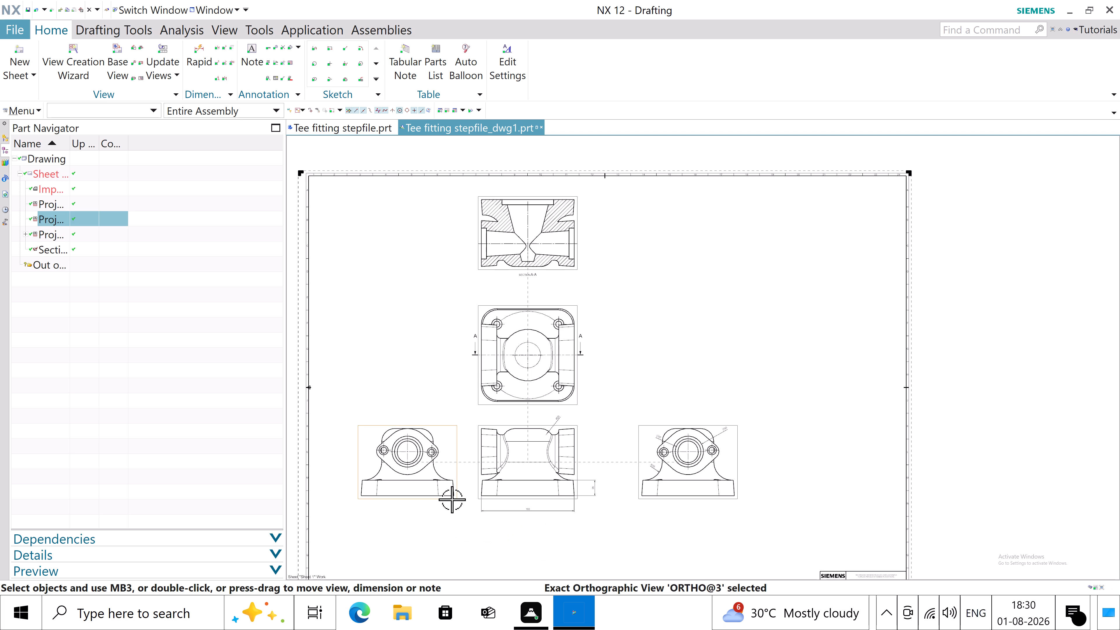
key("Delete")
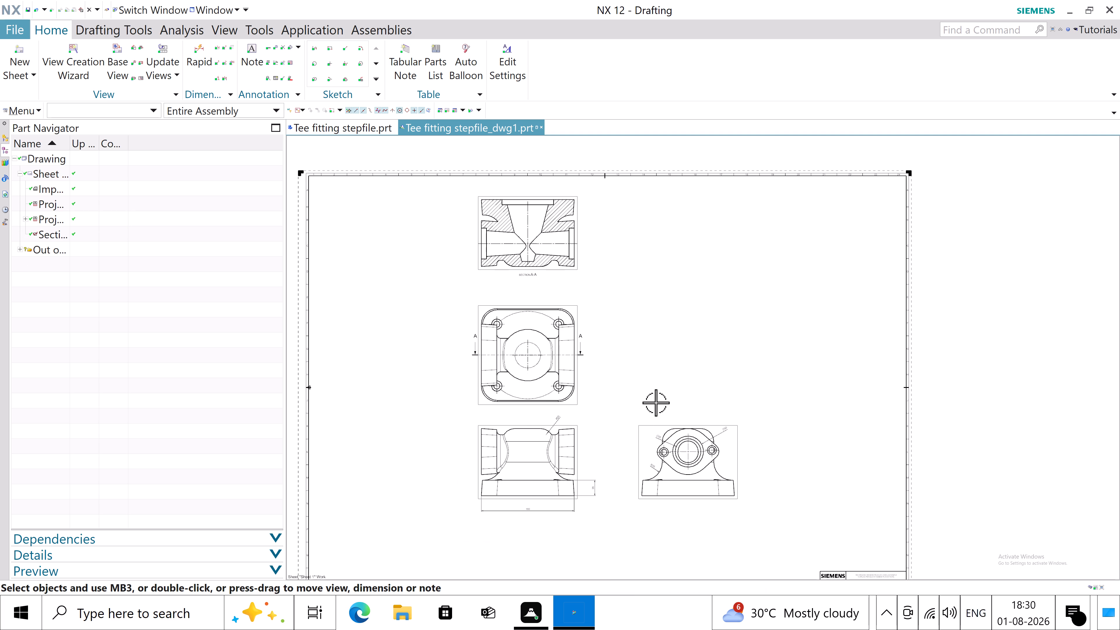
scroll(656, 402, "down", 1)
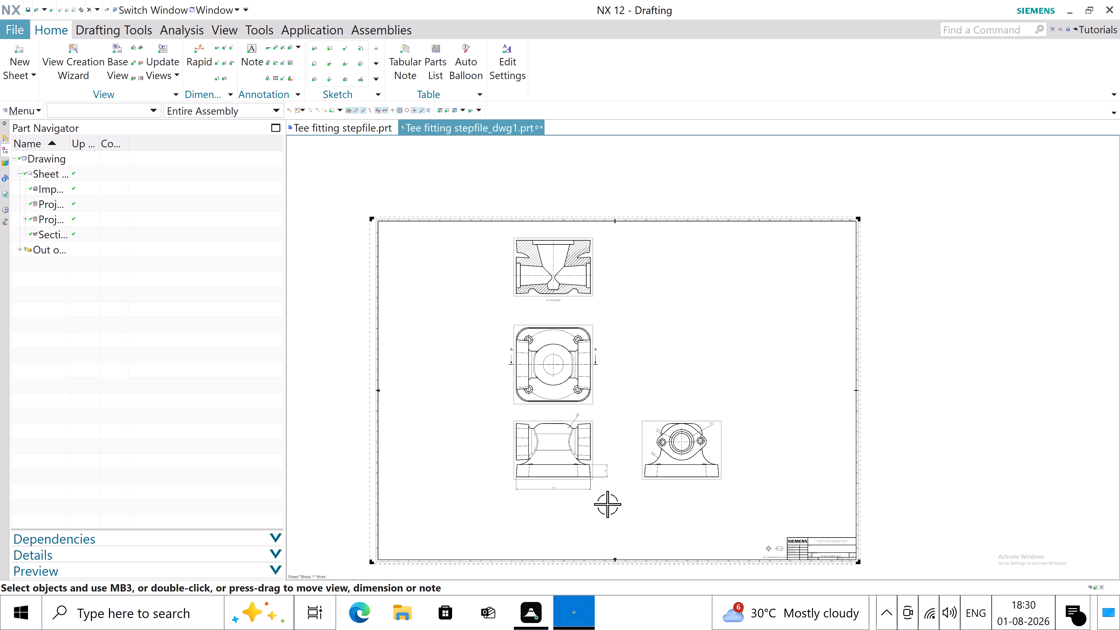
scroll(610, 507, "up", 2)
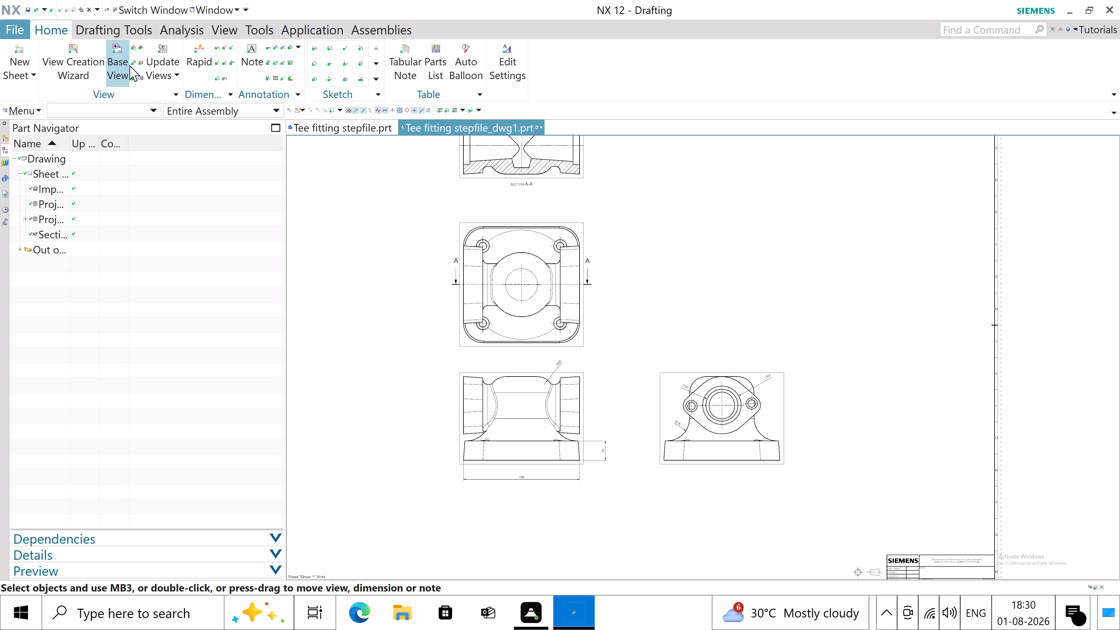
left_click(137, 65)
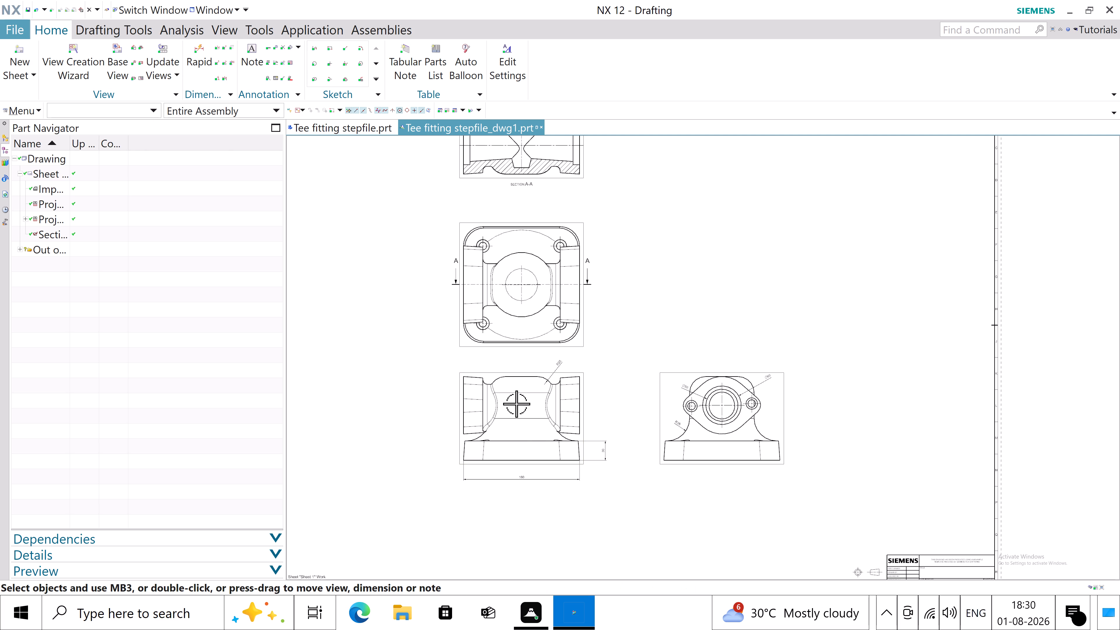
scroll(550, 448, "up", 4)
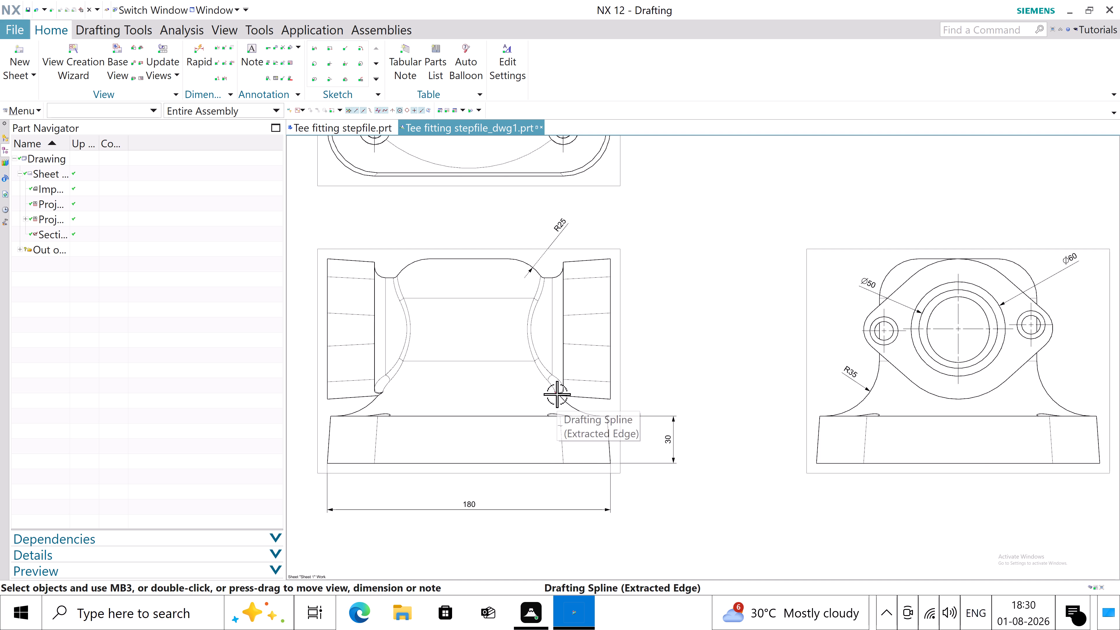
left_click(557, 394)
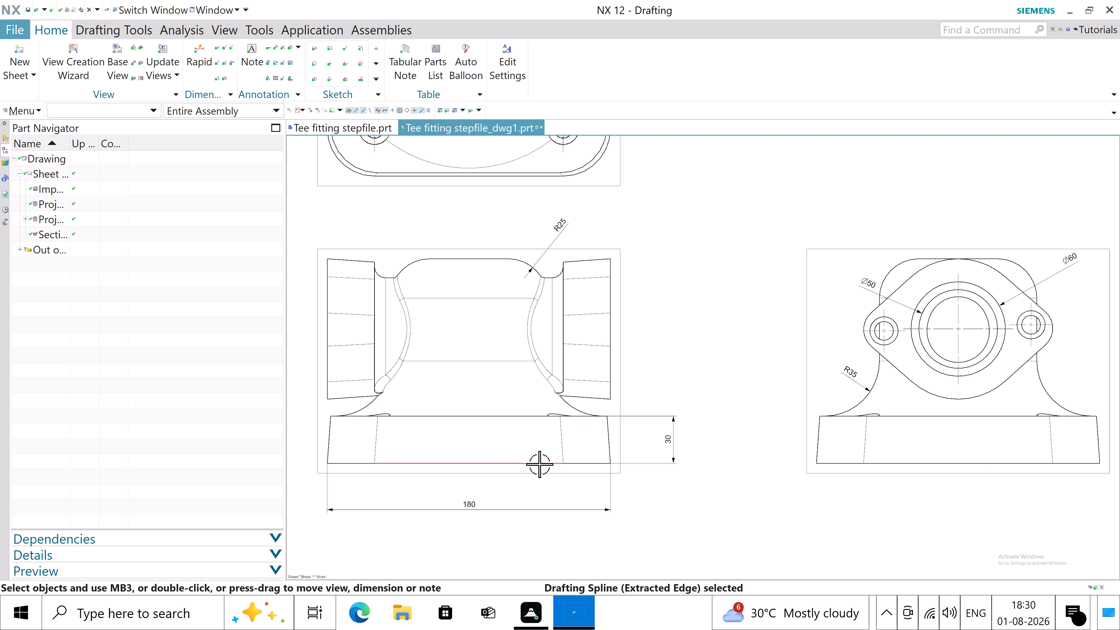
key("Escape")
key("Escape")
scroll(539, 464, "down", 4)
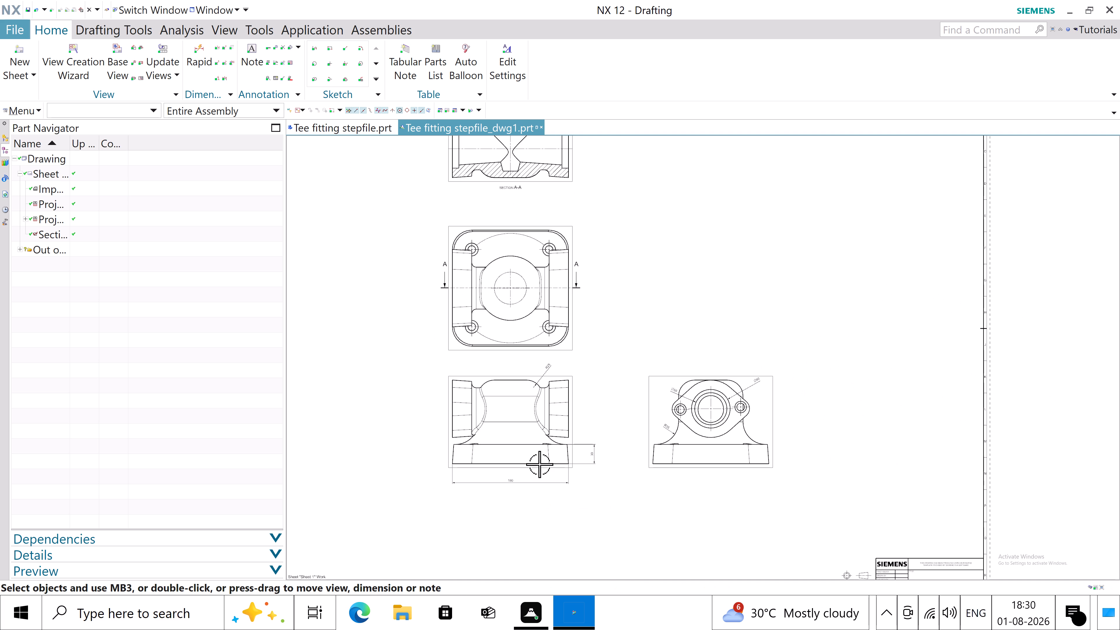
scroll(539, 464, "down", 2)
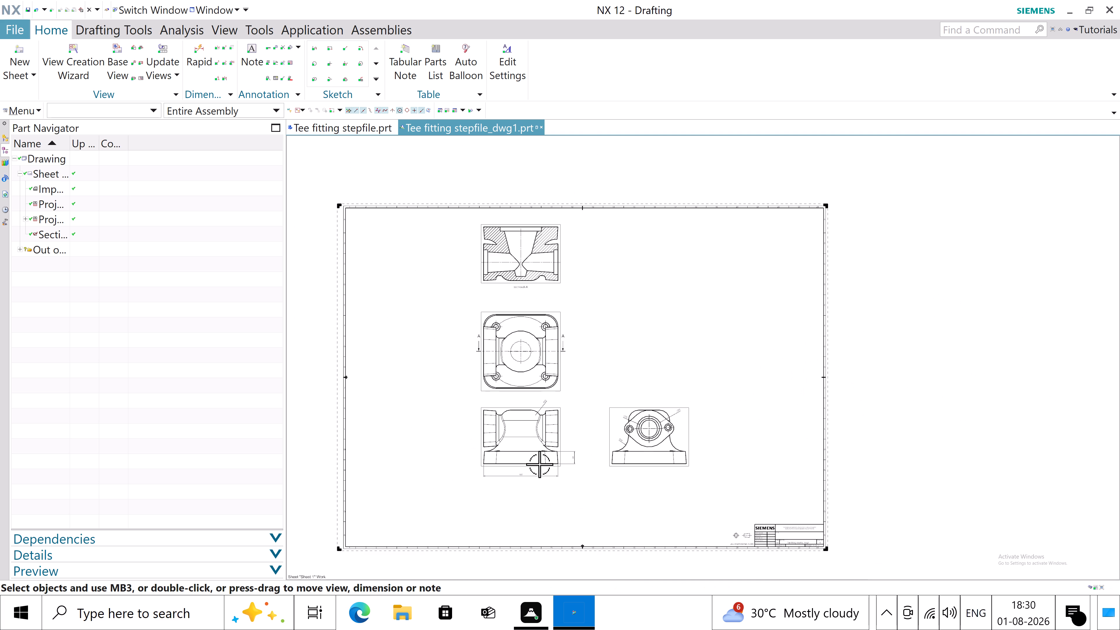
Save the drawing as Tee fitting stepfile_dwg1.prt in the folder E:\nx cad files 01-08-2026.
key("ctrl+s")
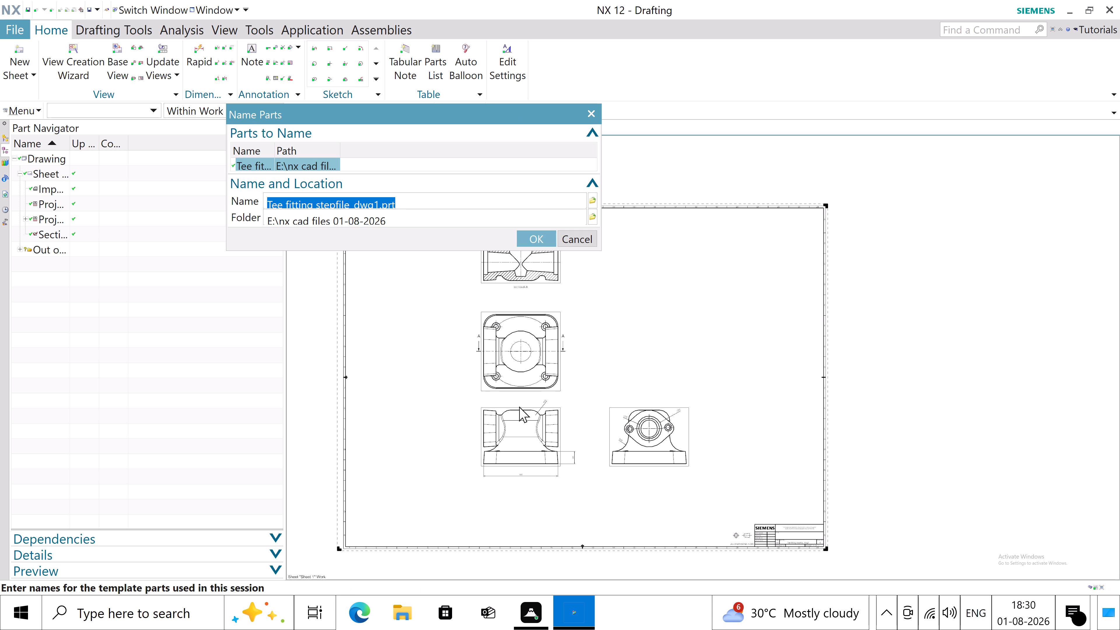
left_click(524, 239)
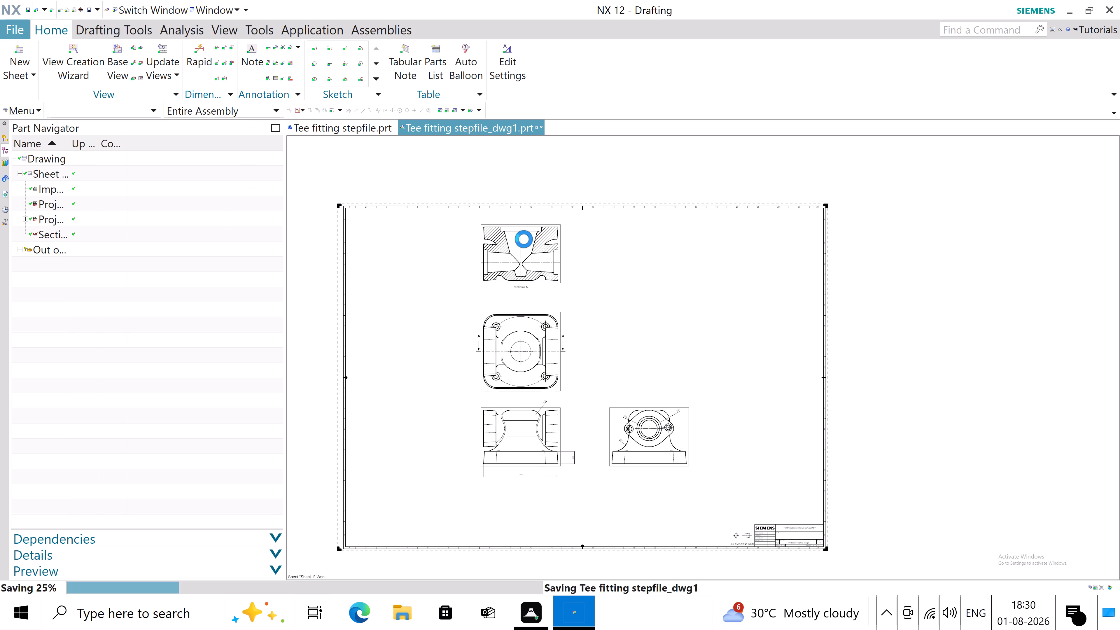
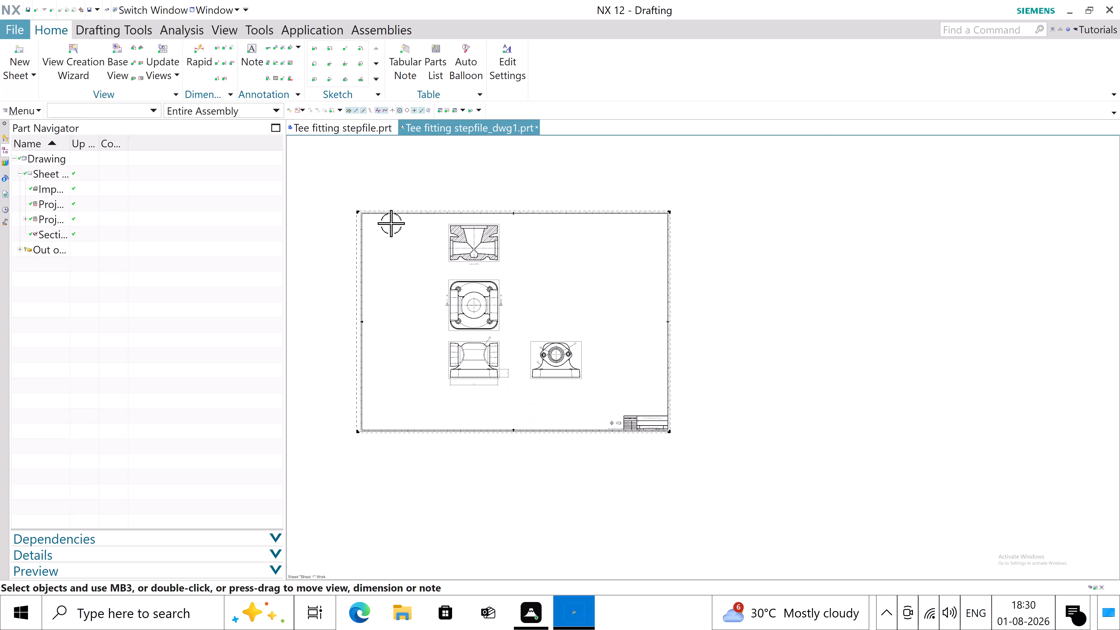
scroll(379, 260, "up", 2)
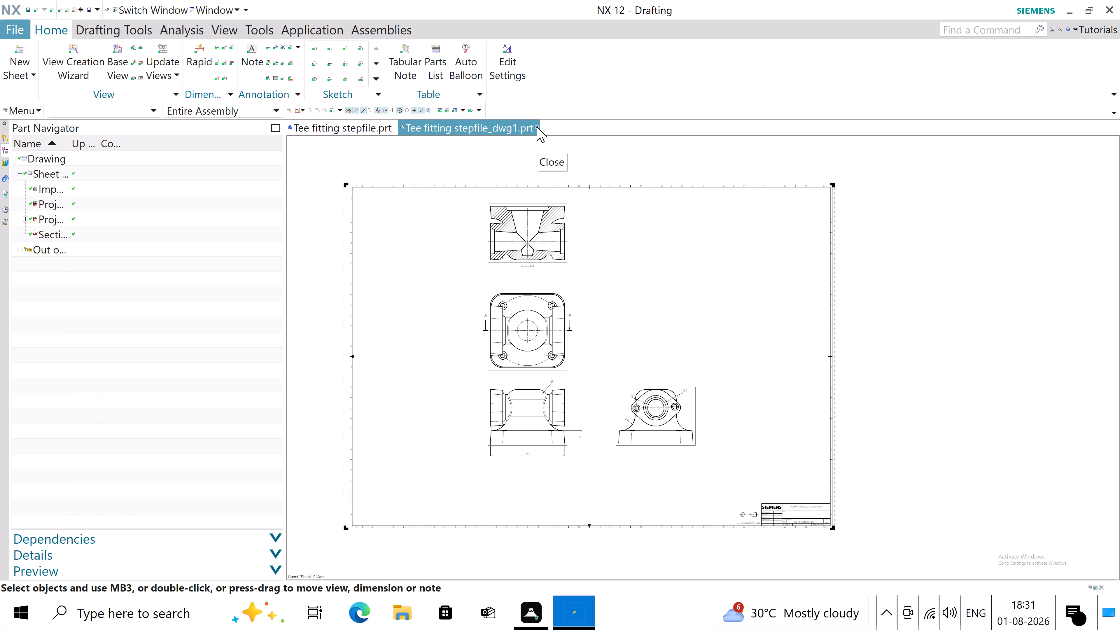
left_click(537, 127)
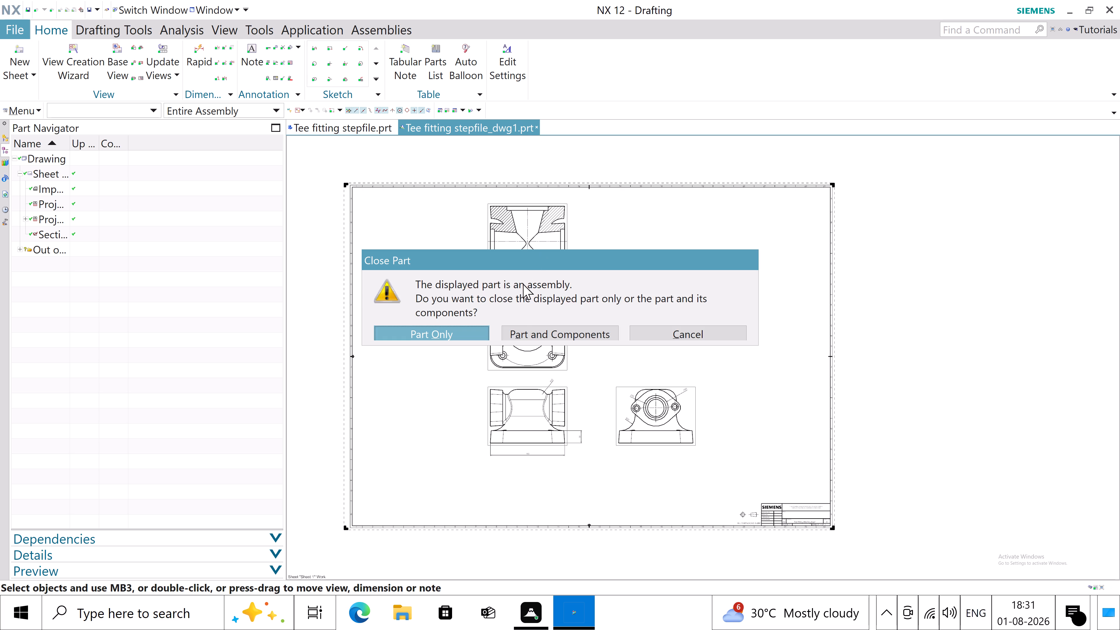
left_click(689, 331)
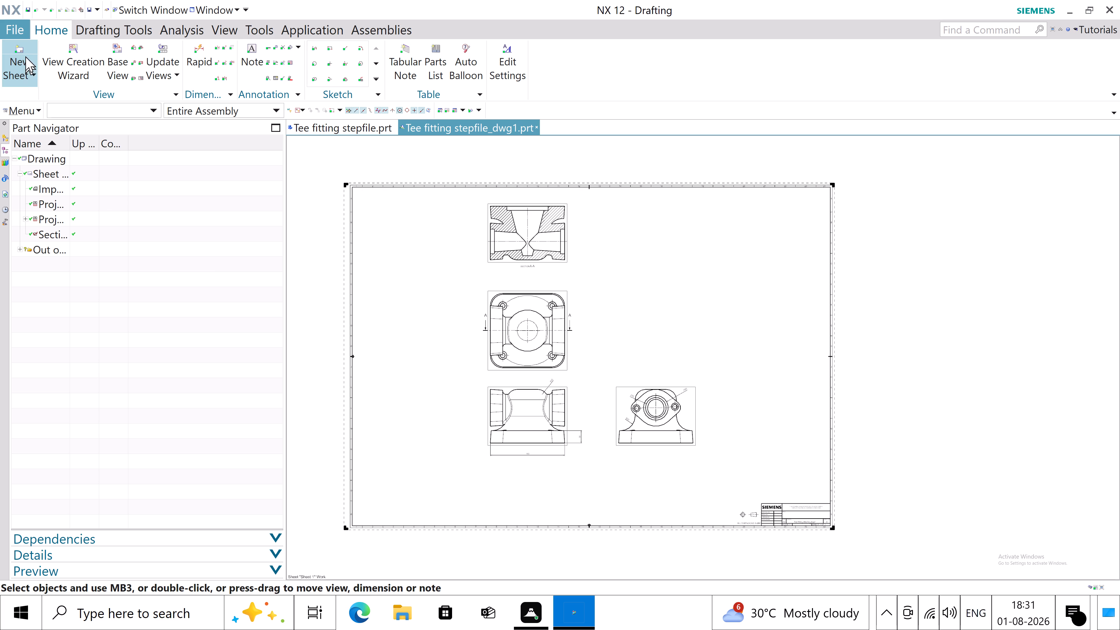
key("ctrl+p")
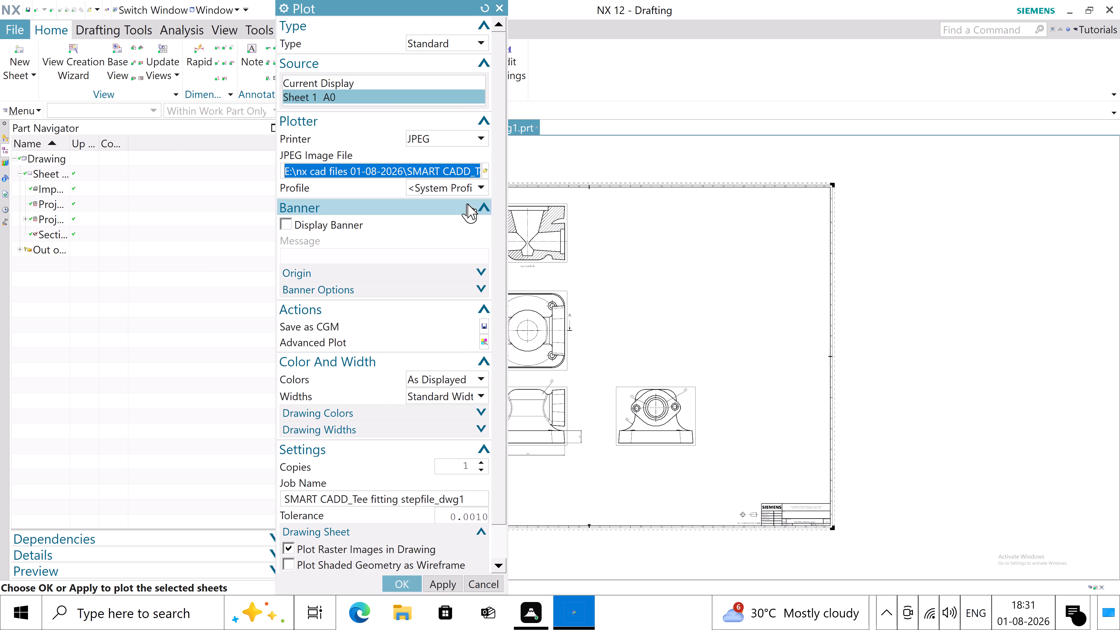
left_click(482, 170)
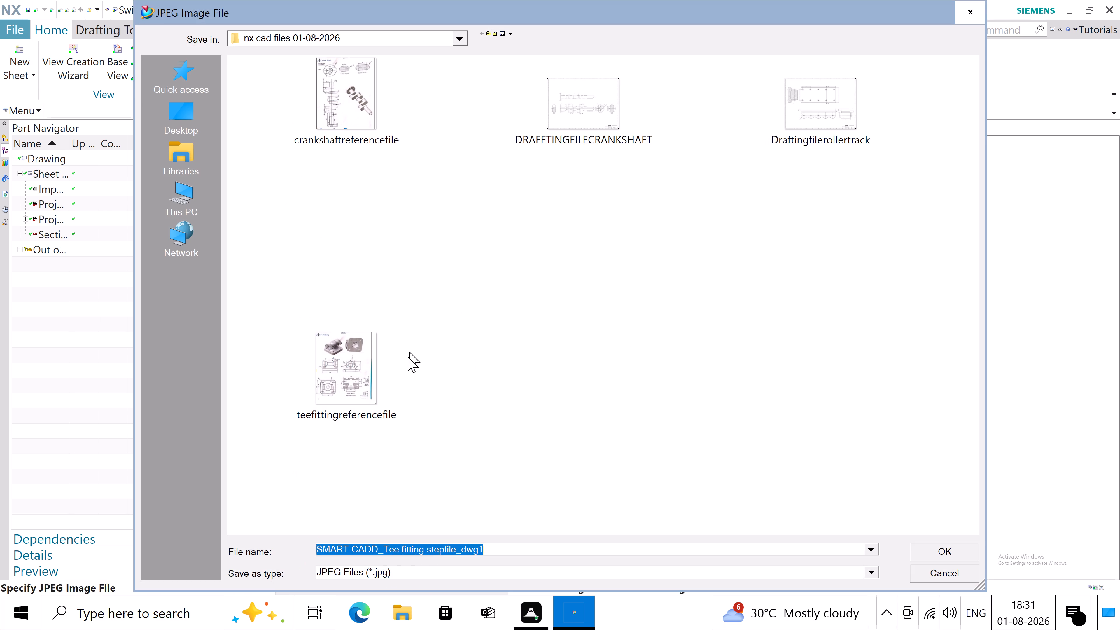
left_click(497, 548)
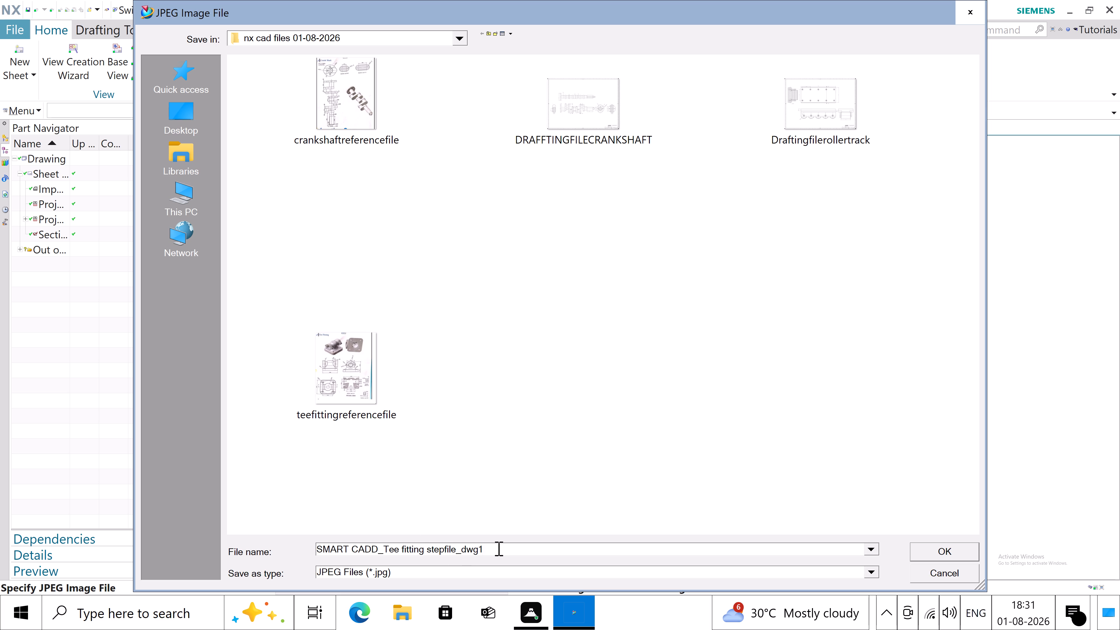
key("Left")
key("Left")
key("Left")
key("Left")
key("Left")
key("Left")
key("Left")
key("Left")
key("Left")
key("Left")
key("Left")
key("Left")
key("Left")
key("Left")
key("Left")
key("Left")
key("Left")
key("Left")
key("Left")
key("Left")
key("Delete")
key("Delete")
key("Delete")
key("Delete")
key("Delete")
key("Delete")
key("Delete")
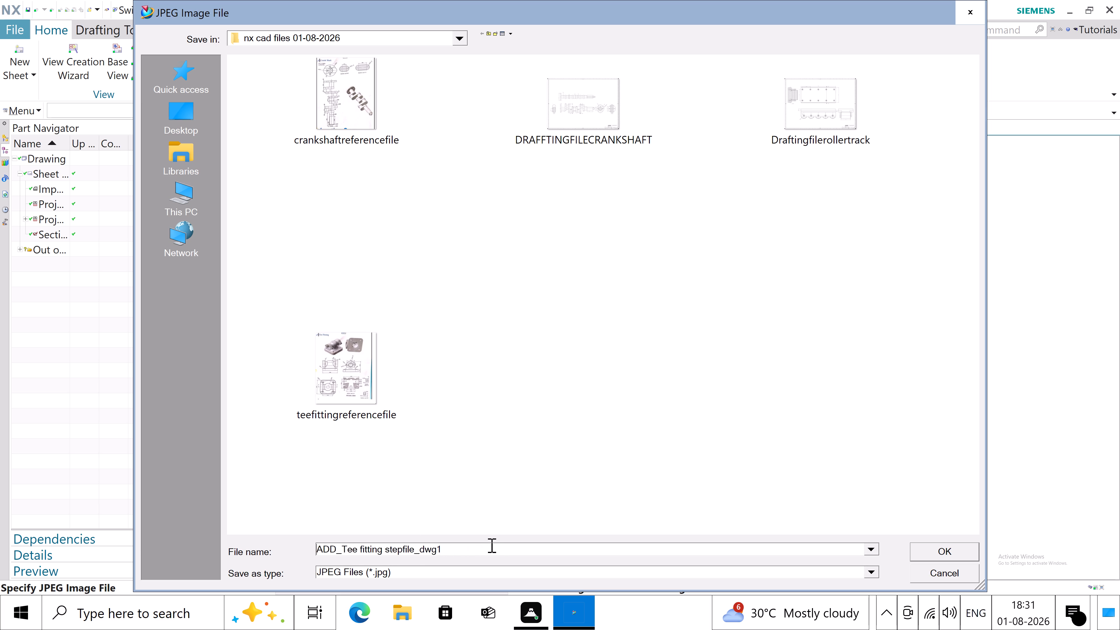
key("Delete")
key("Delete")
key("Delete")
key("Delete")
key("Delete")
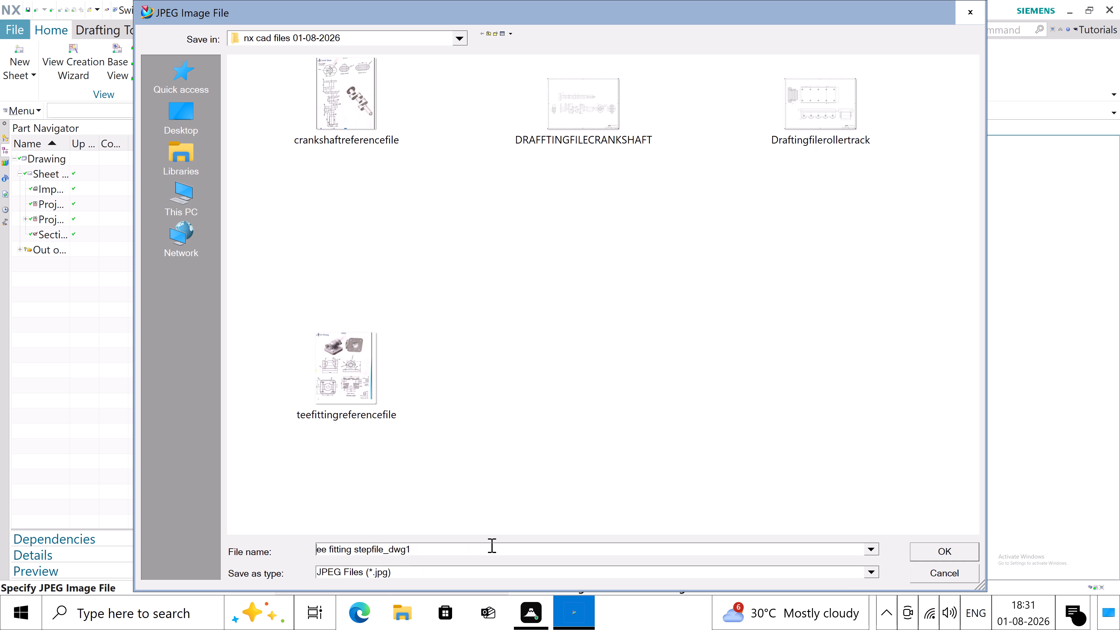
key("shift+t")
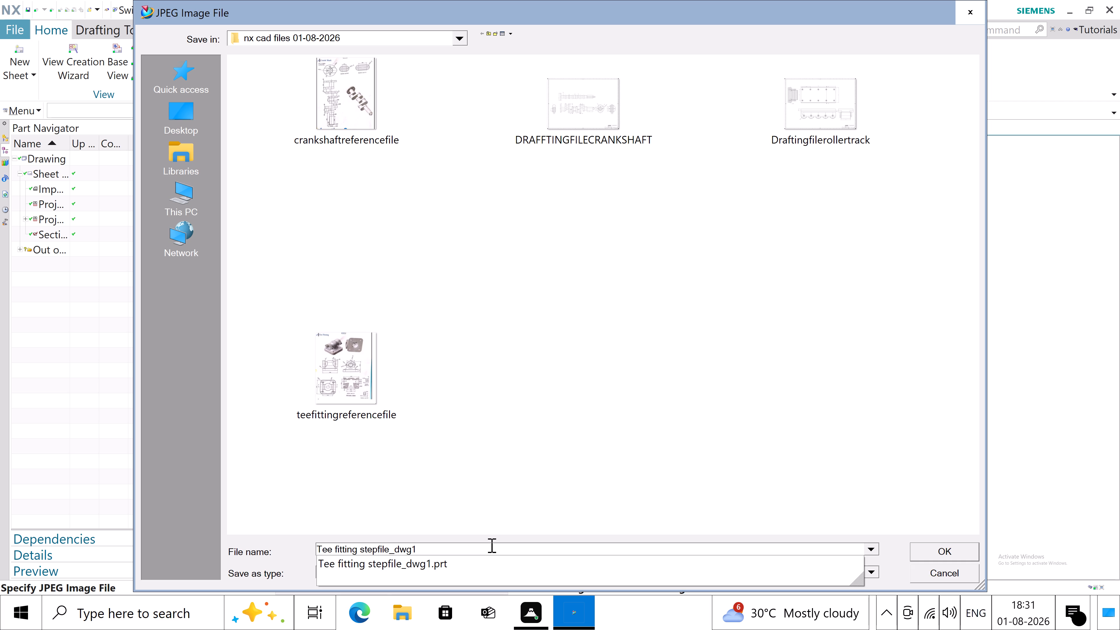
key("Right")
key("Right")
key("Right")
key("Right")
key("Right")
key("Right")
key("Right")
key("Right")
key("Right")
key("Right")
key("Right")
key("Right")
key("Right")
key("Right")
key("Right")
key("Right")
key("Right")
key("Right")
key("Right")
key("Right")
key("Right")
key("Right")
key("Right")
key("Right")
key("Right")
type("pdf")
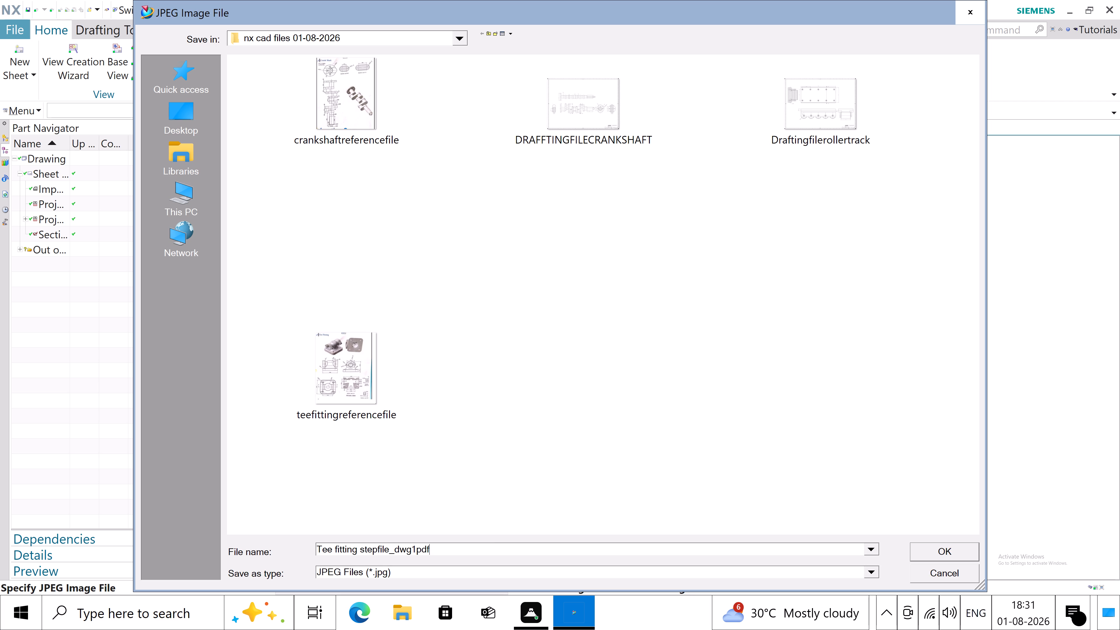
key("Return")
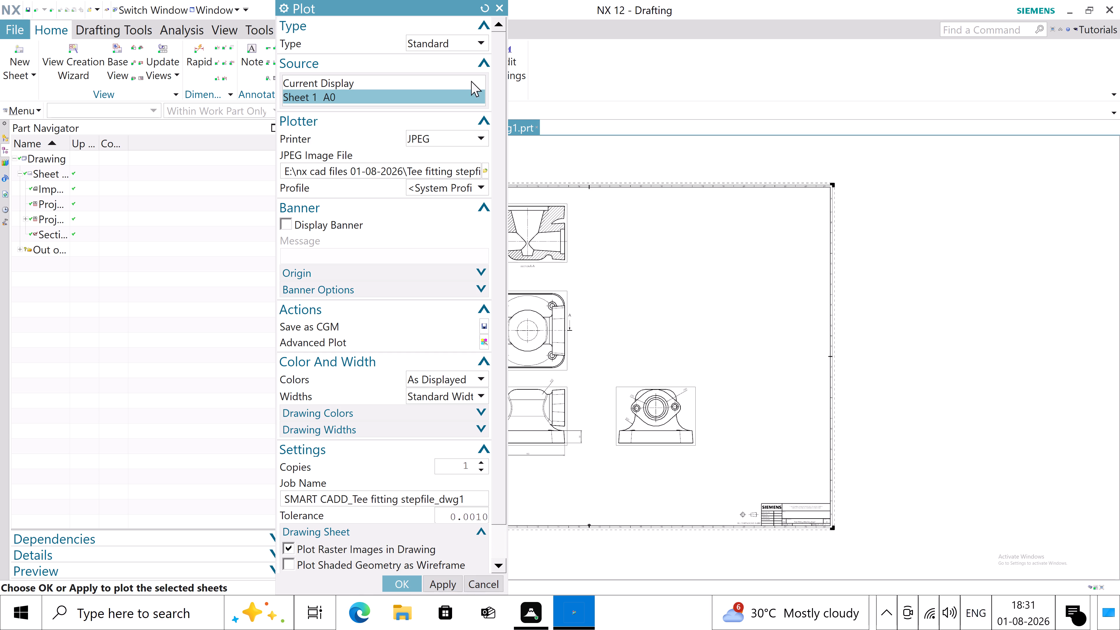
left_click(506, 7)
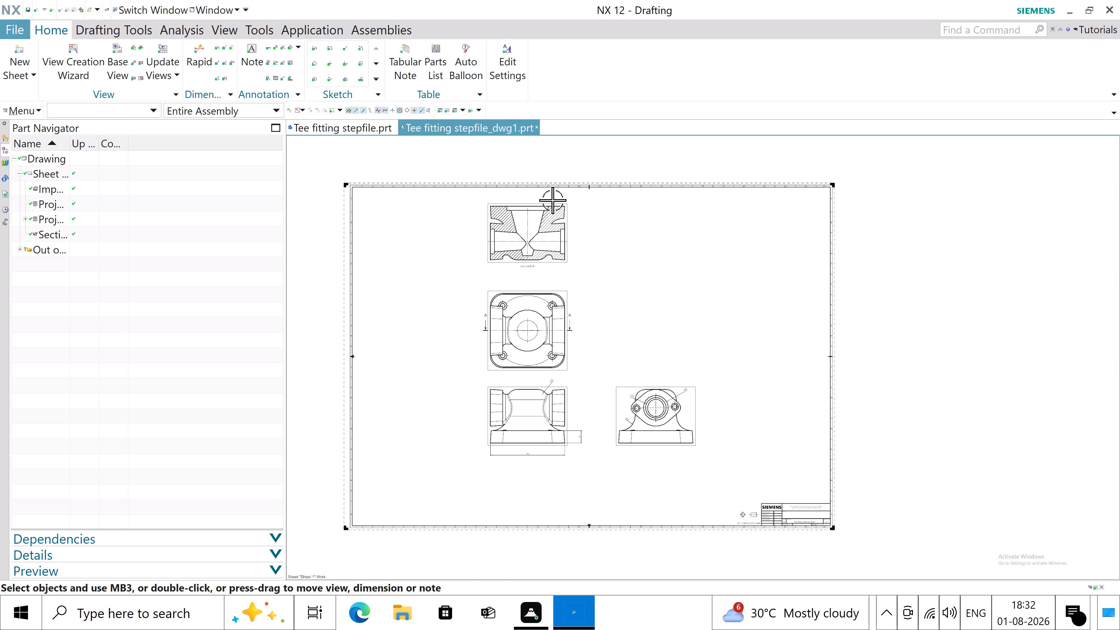
Delete section view A-A above the upper projected view, together with its section line.
left_click(549, 208)
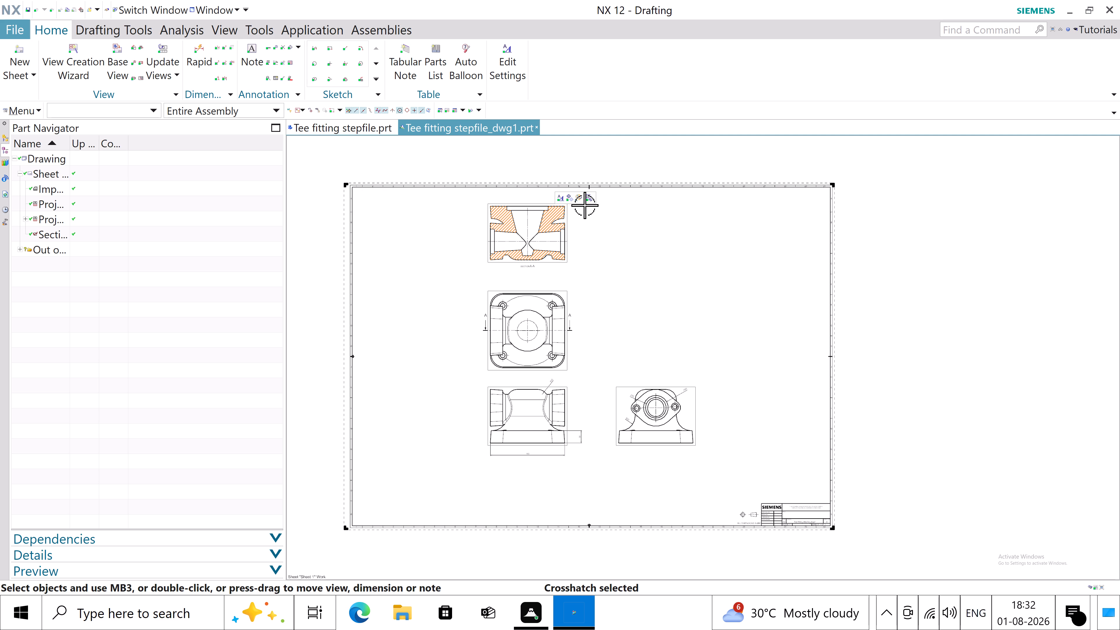
key("Delete")
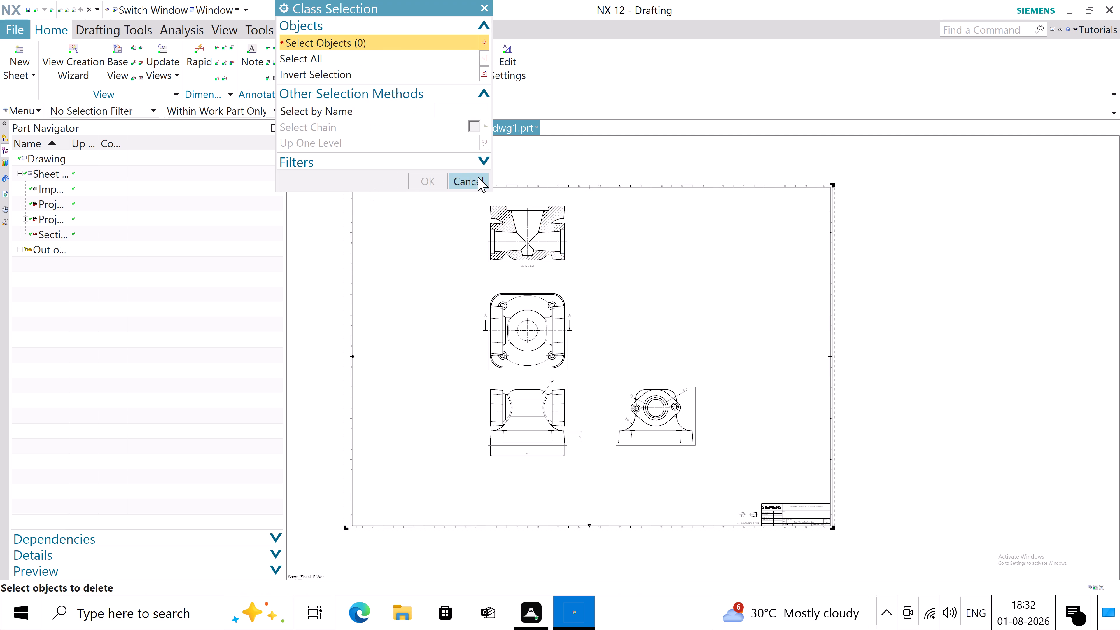
left_click(478, 177)
left_click(545, 203)
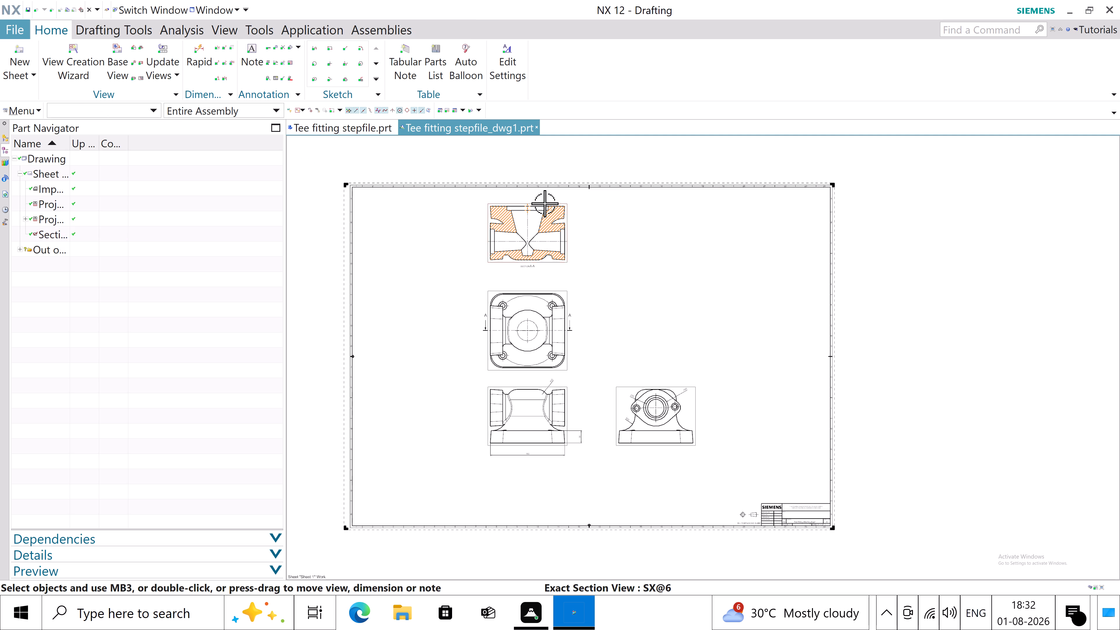
key("Delete")
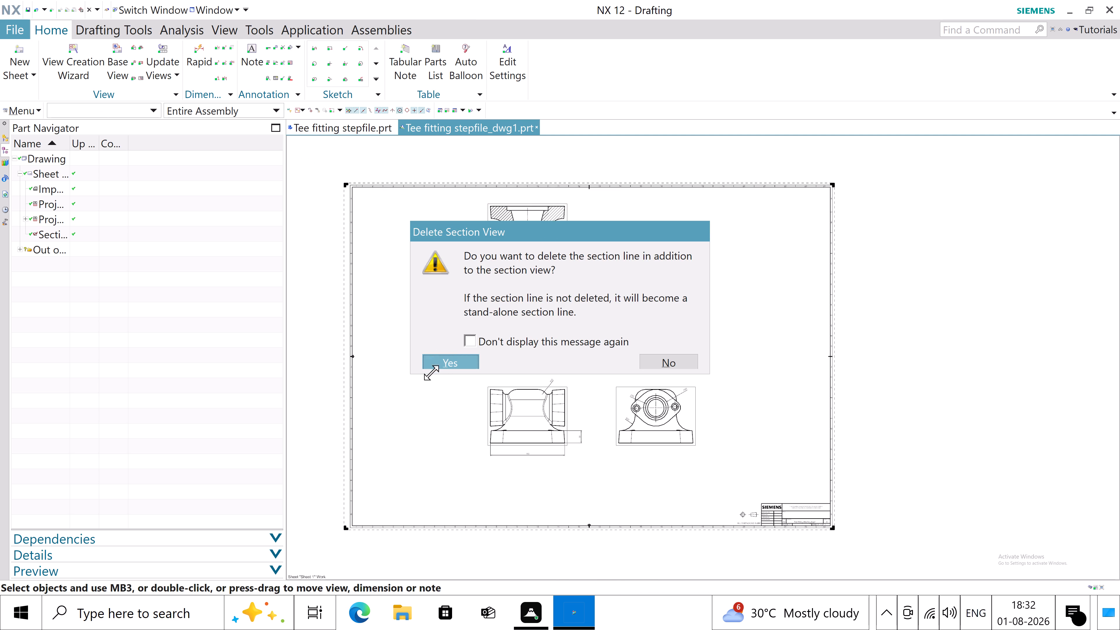
left_click(442, 359)
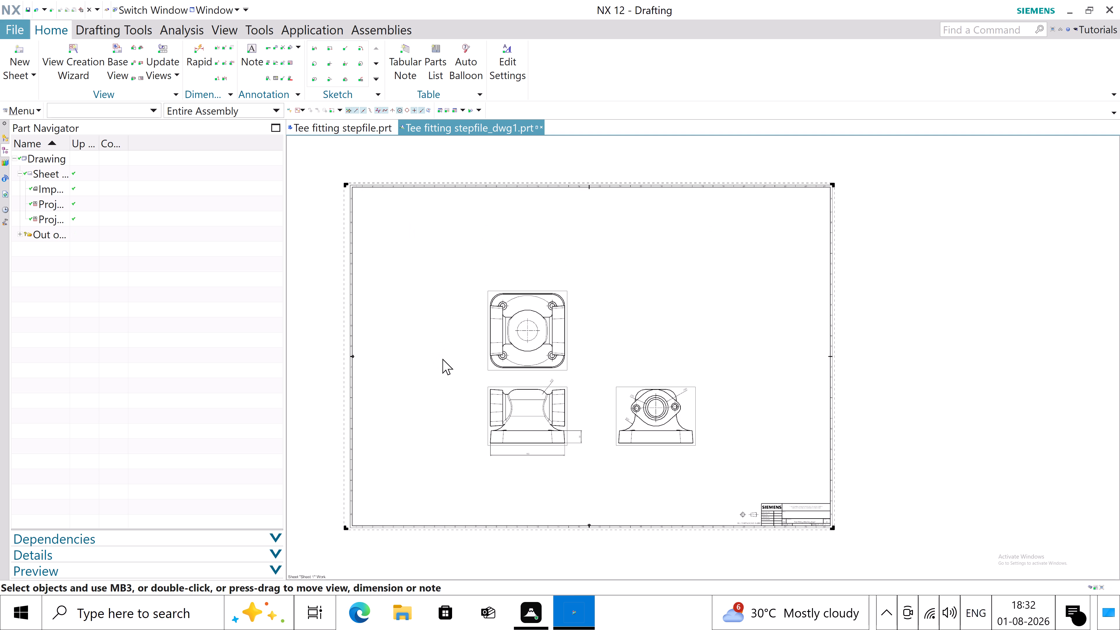
Save the tee fitting drawing.
key("ctrl+s")
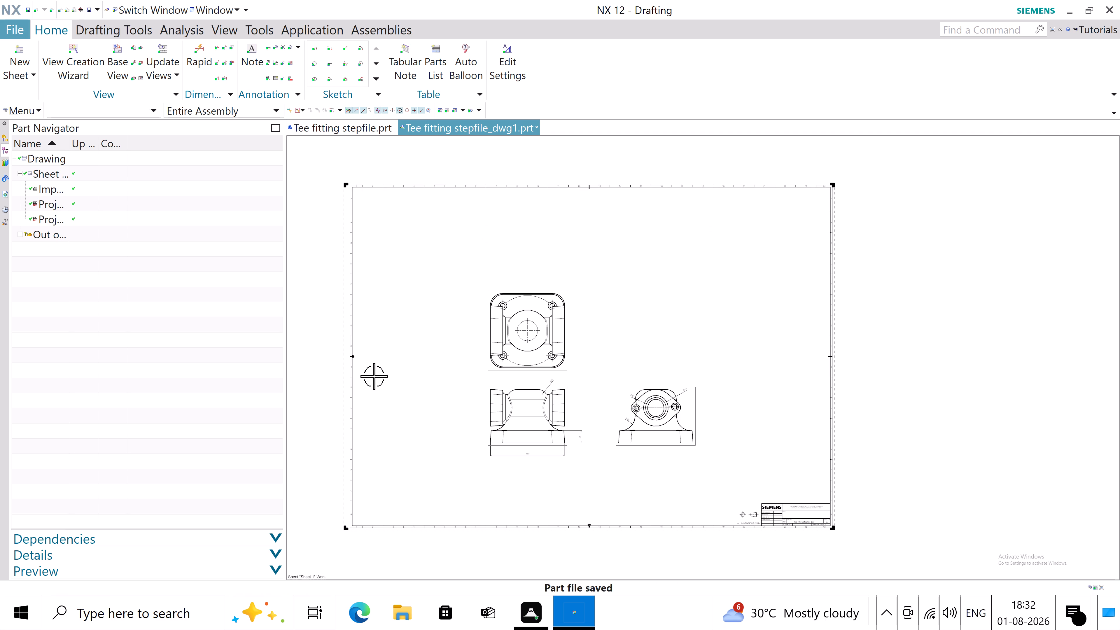
Plot Sheet 1 as a JPEG image named draftingteefittingreferencefile in the folder E:\nx cad files 01-08-2026.
key("ctrl+p")
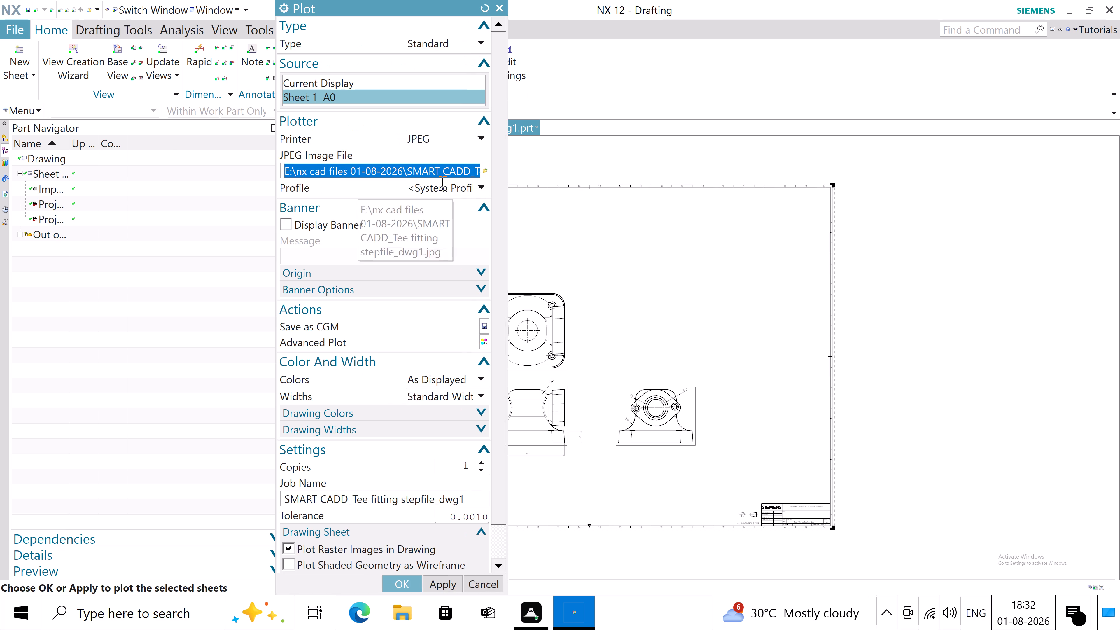
left_click(483, 173)
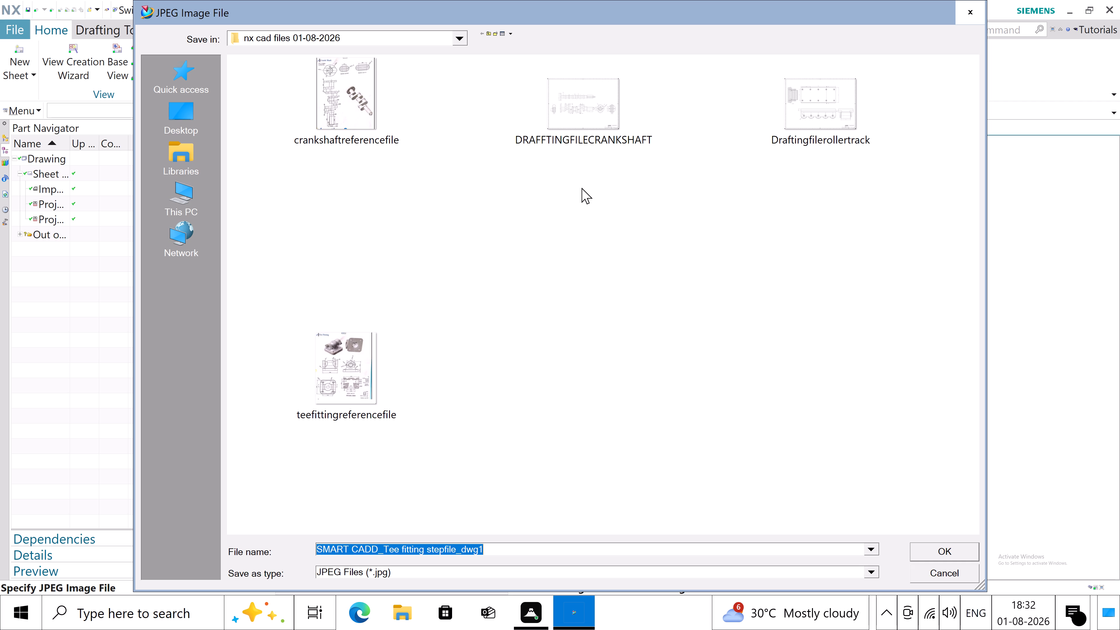
left_click(337, 381)
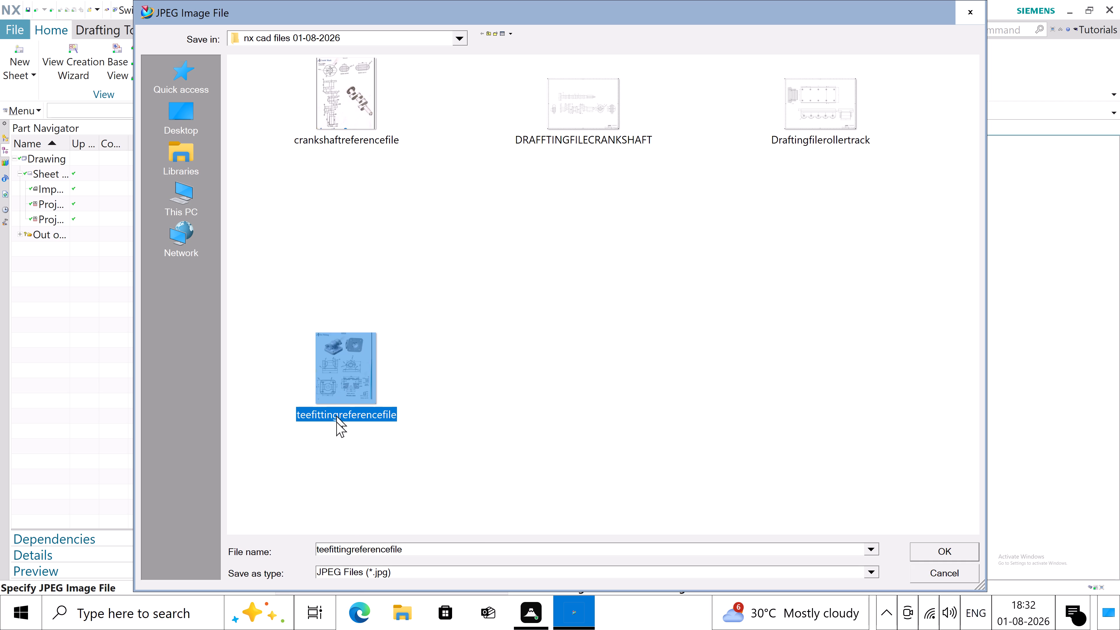
left_click(349, 547)
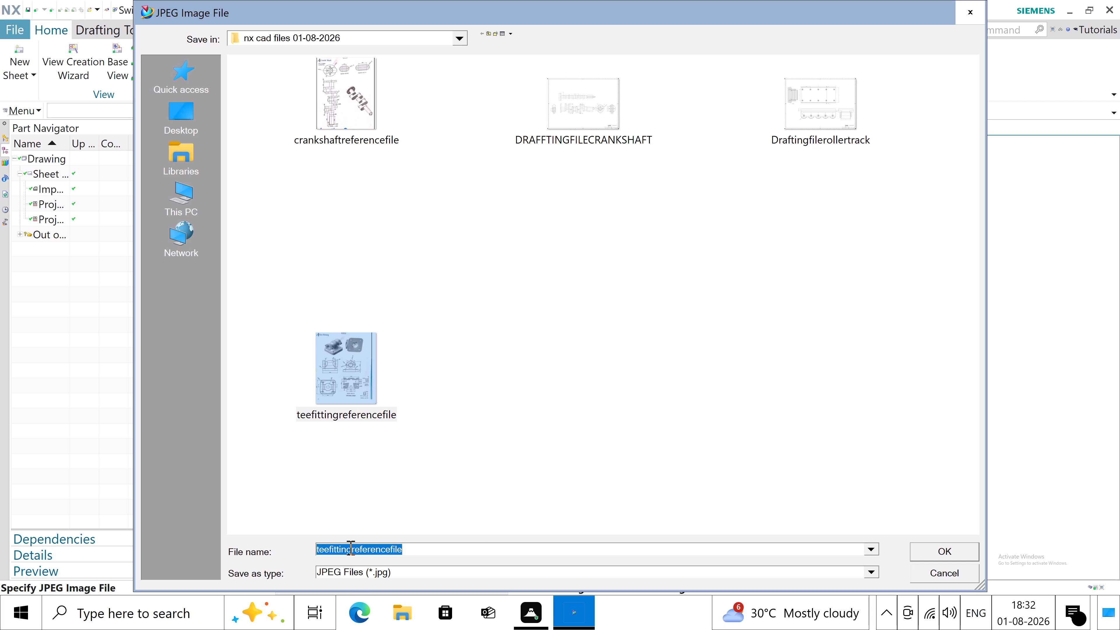
key("Left")
key("Left")
key("Left")
key("Left")
key("Left")
key("Left")
key("Left")
key("Left")
key("Left")
key("Left")
key("Left")
key("Left")
key("Left")
key("Left")
key("Left")
key("Left")
key("Left")
key("Left")
key("Left")
key("Left")
key("Left")
key("Left")
key("Left")
key("Left")
key("Left")
key("Left")
key("Left")
key("Left")
key("Left")
key("Left")
key("Left")
key("Left")
key("Left")
key("Left")
key("Left")
key("Left")
key("Left")
key("Left")
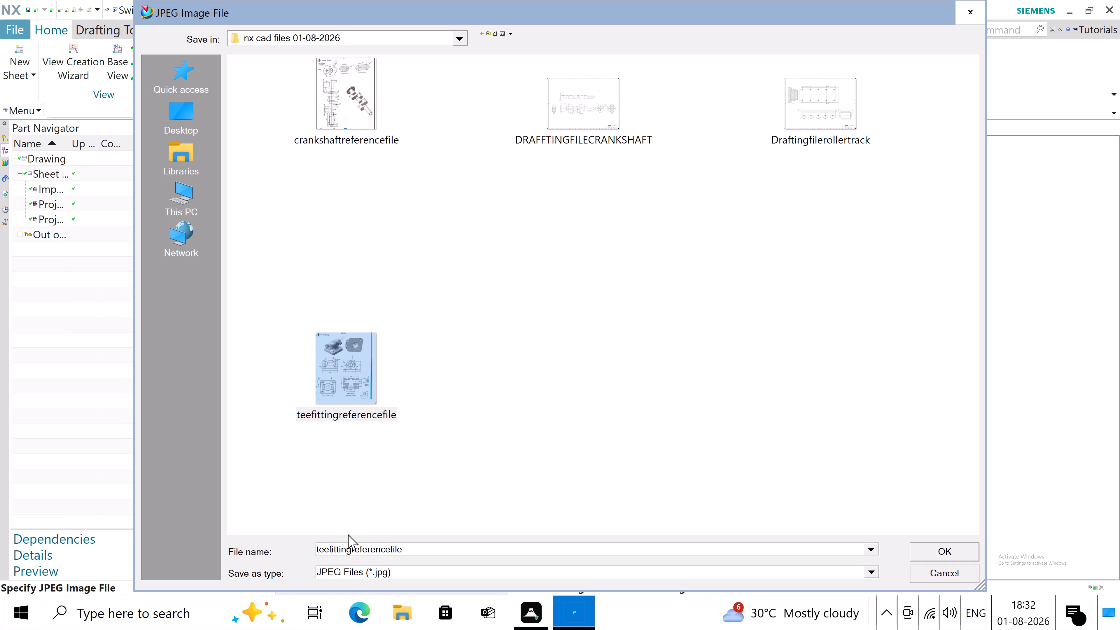
type("drafting")
left_click(933, 554)
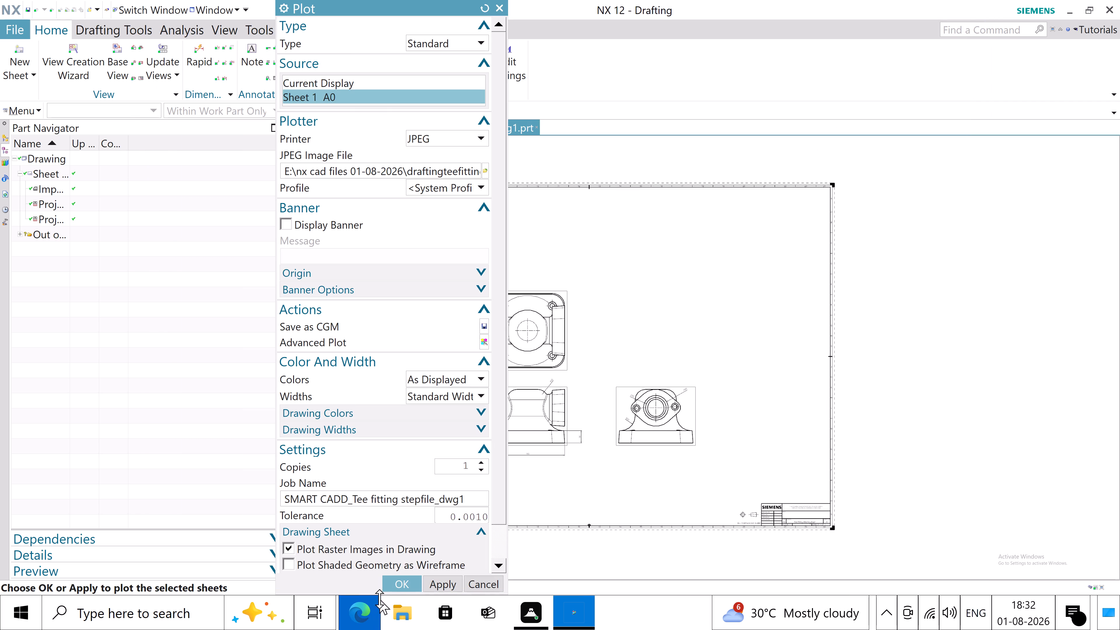
left_click(401, 585)
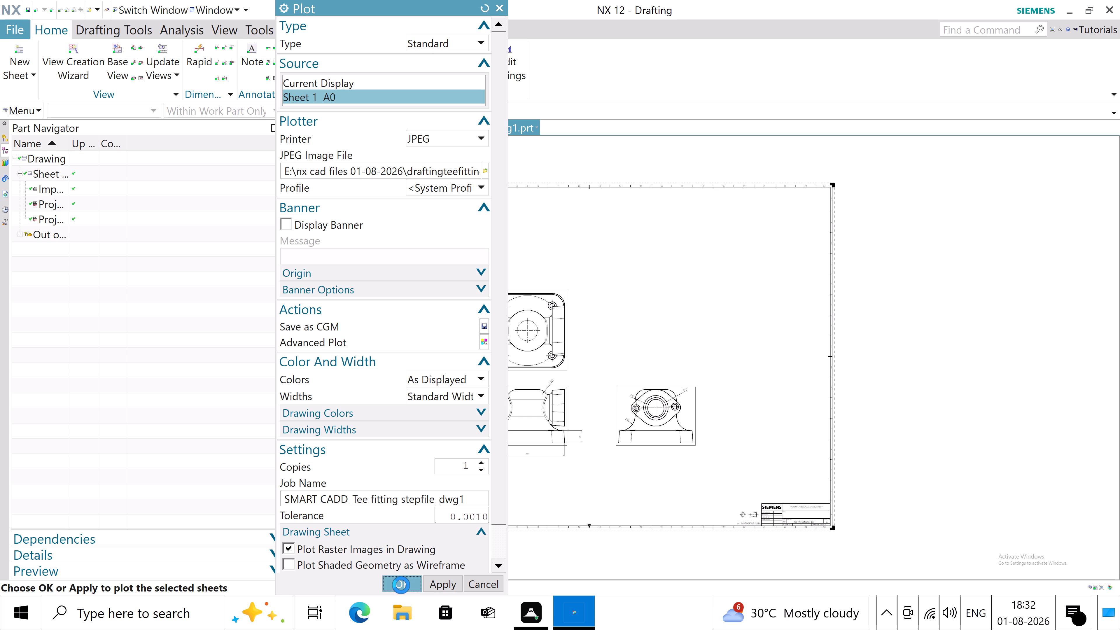
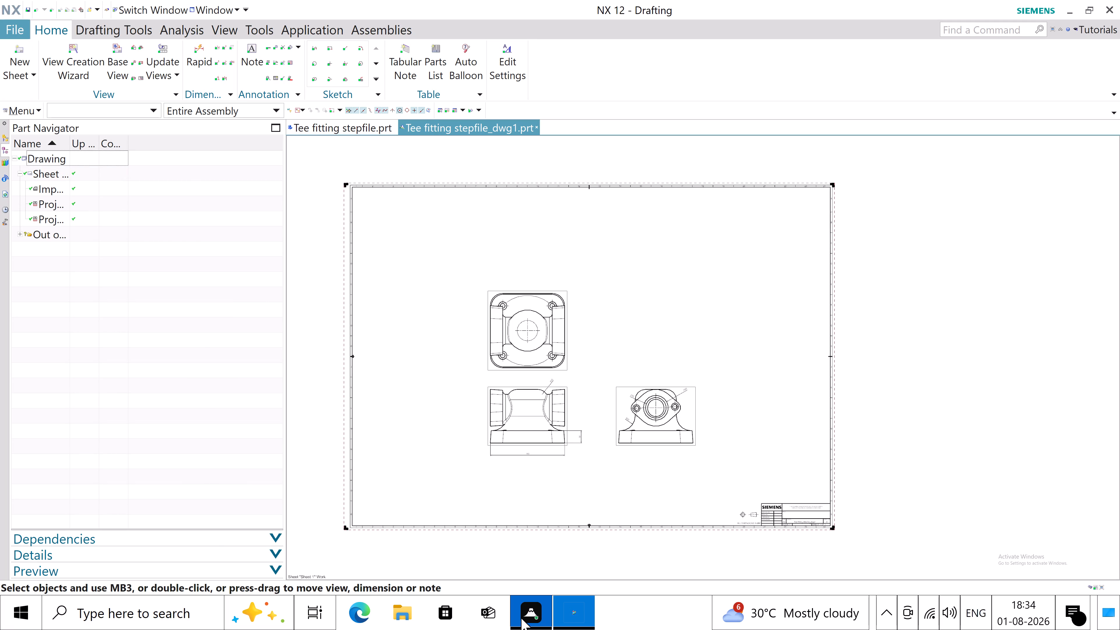
In the tee fitting part, delete the counterbored hole feature (31) on the side flange, including its mirrored copy.
left_click(338, 128)
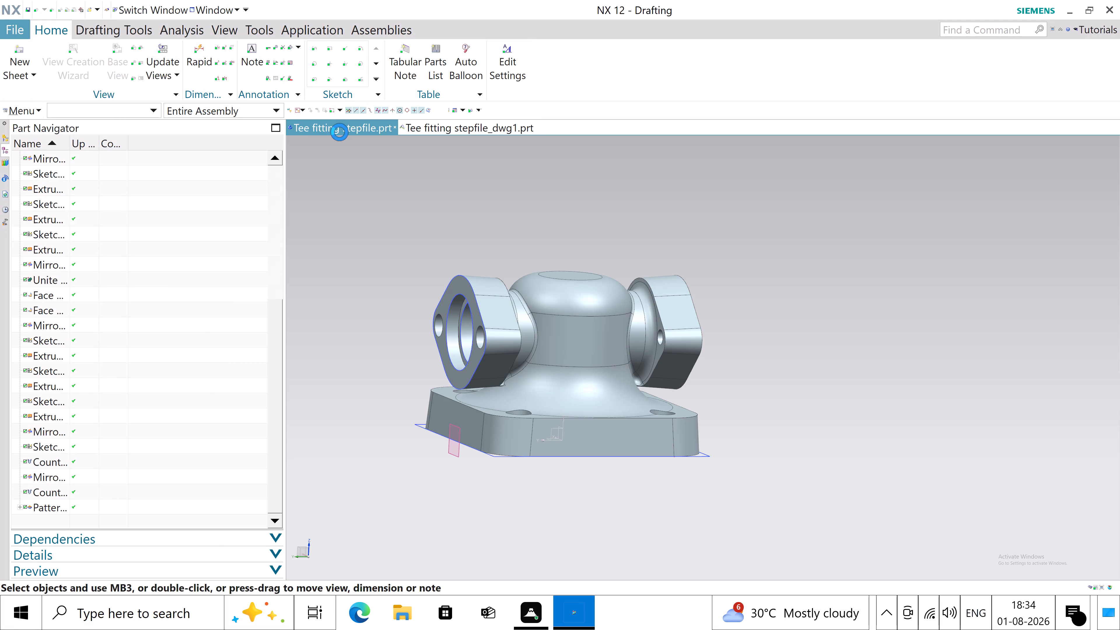
middle_click_drag(743, 401, 674, 404)
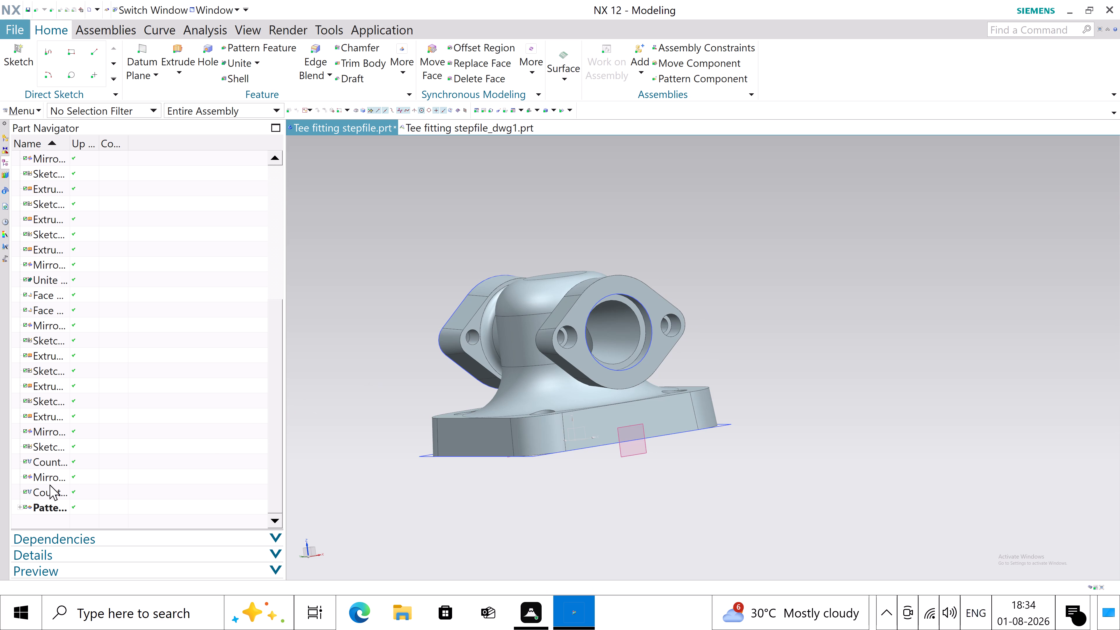
left_click(47, 478)
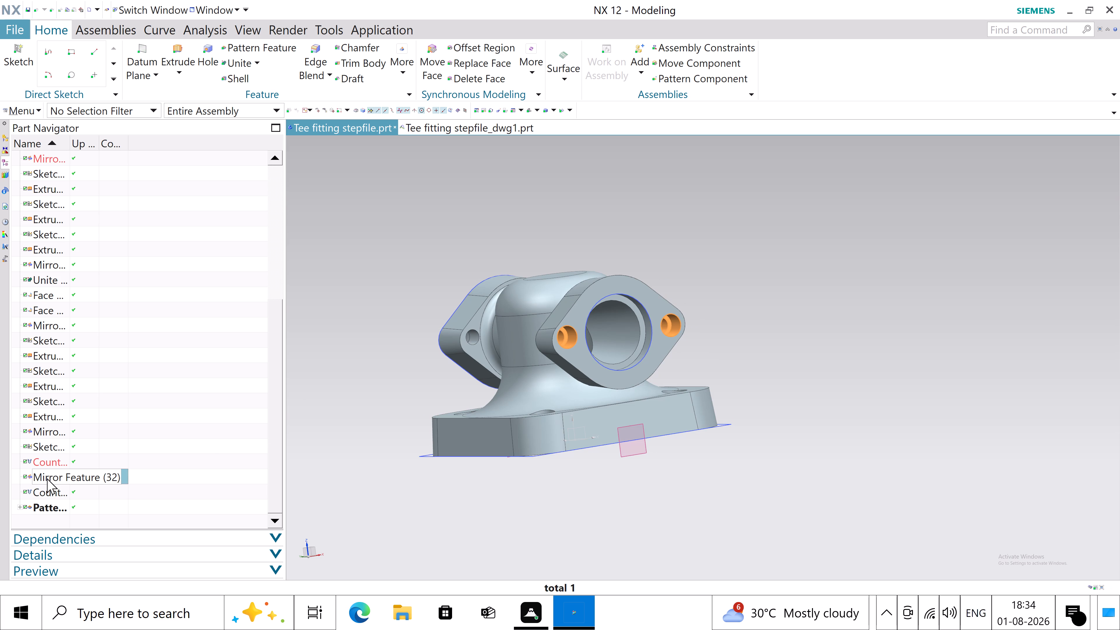
left_click(56, 449)
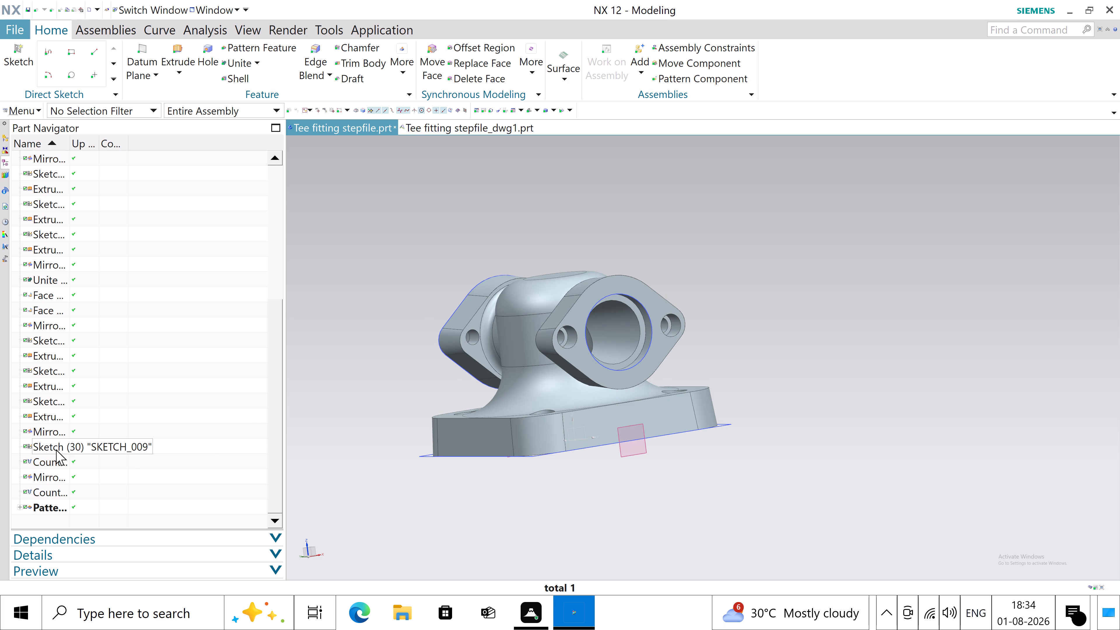
left_click(56, 455)
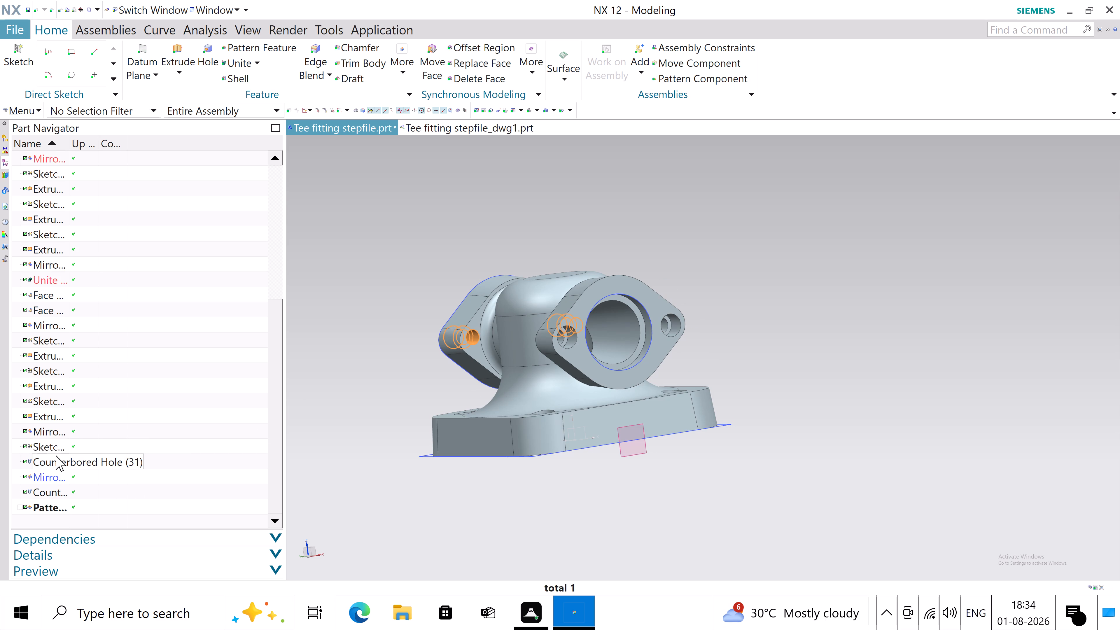
middle_click_drag(368, 377, 432, 386)
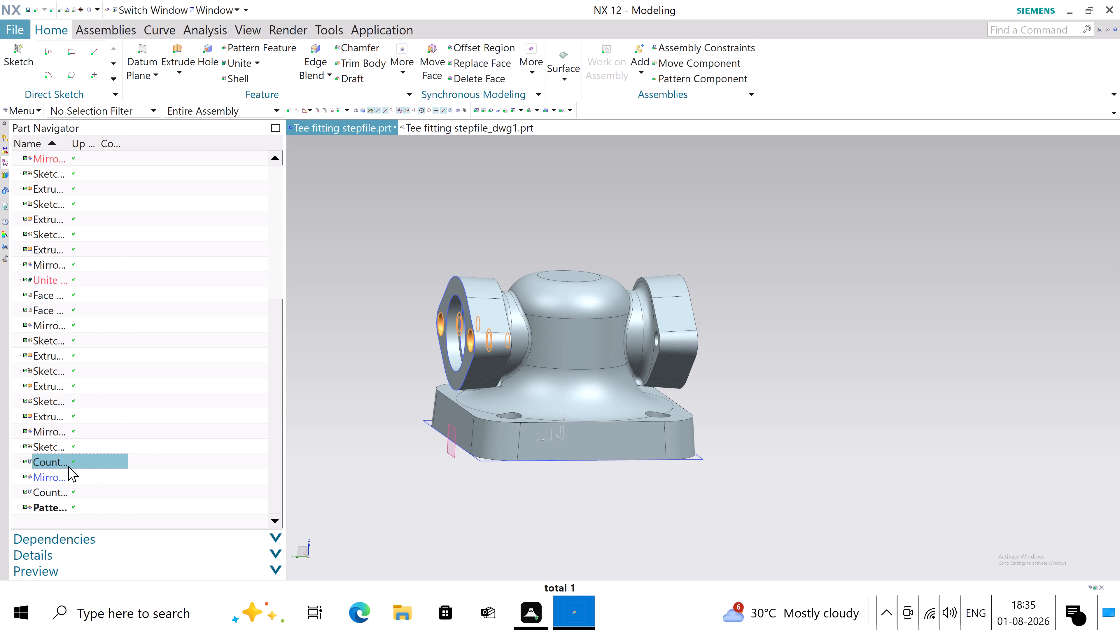
right_click(64, 465)
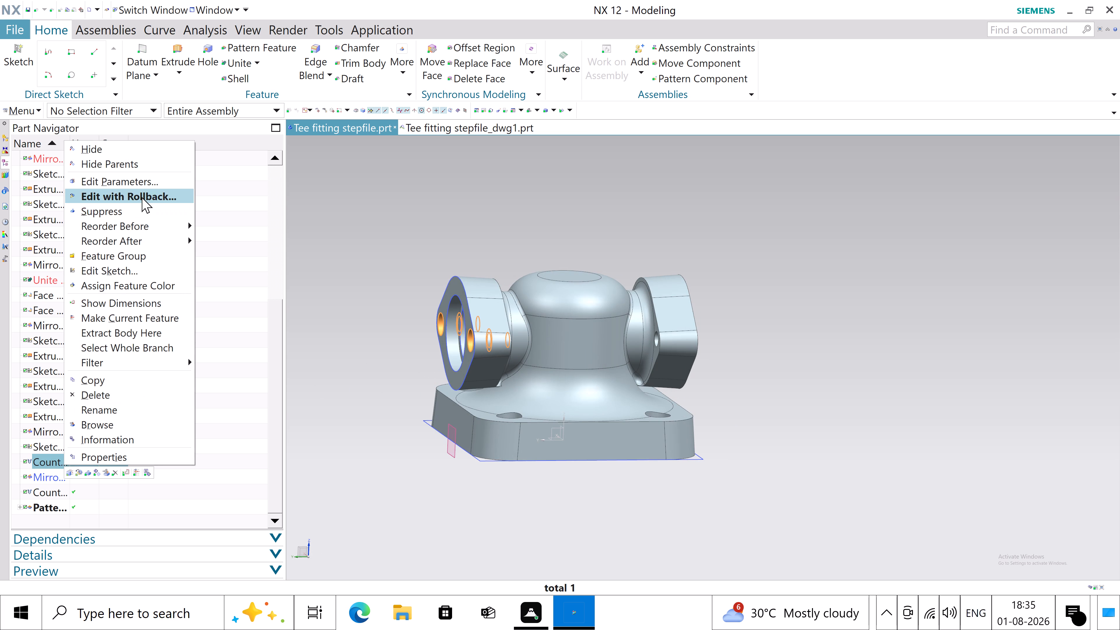
left_click(127, 391)
left_click(338, 187)
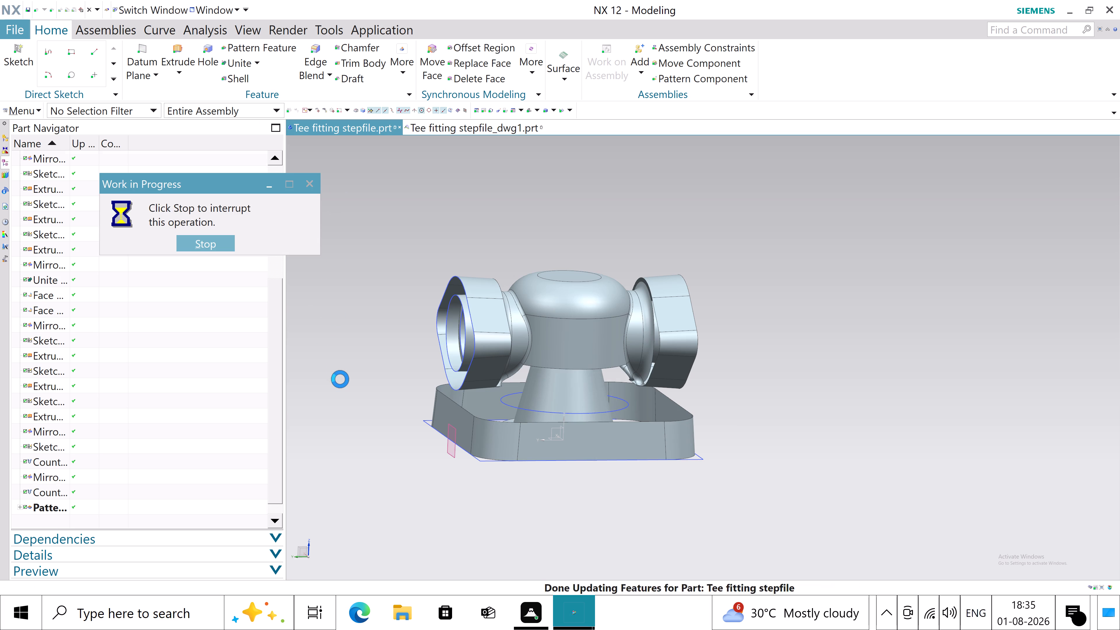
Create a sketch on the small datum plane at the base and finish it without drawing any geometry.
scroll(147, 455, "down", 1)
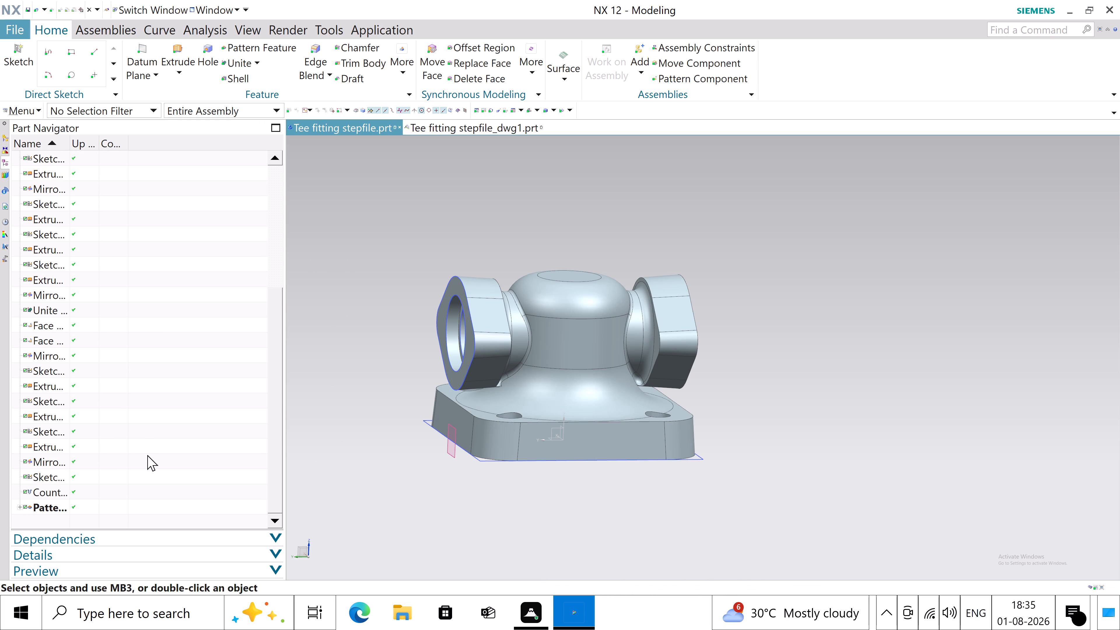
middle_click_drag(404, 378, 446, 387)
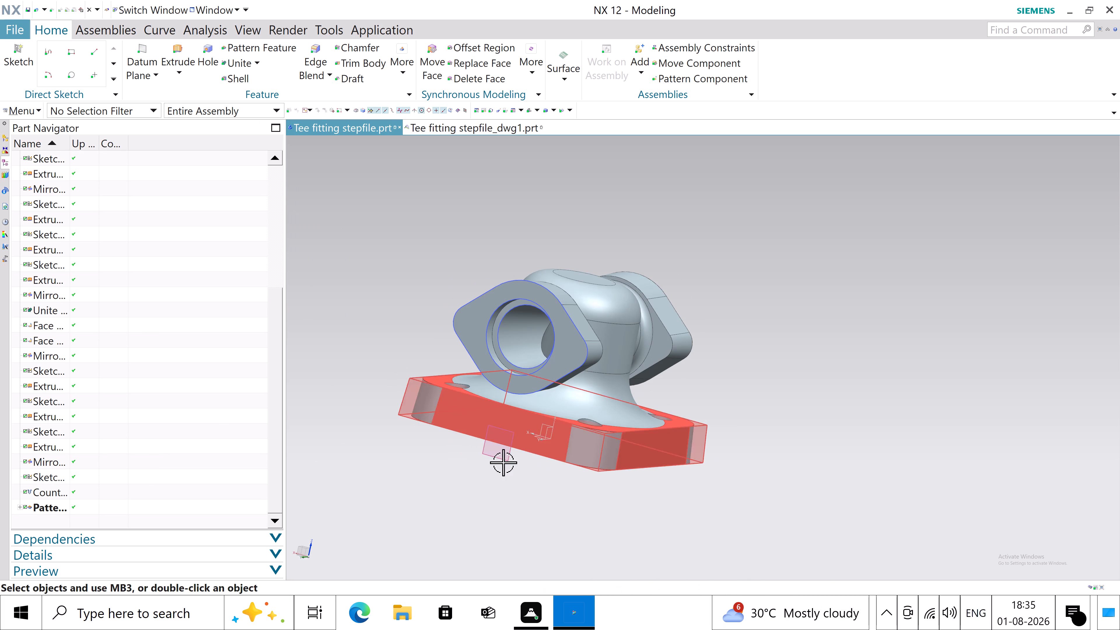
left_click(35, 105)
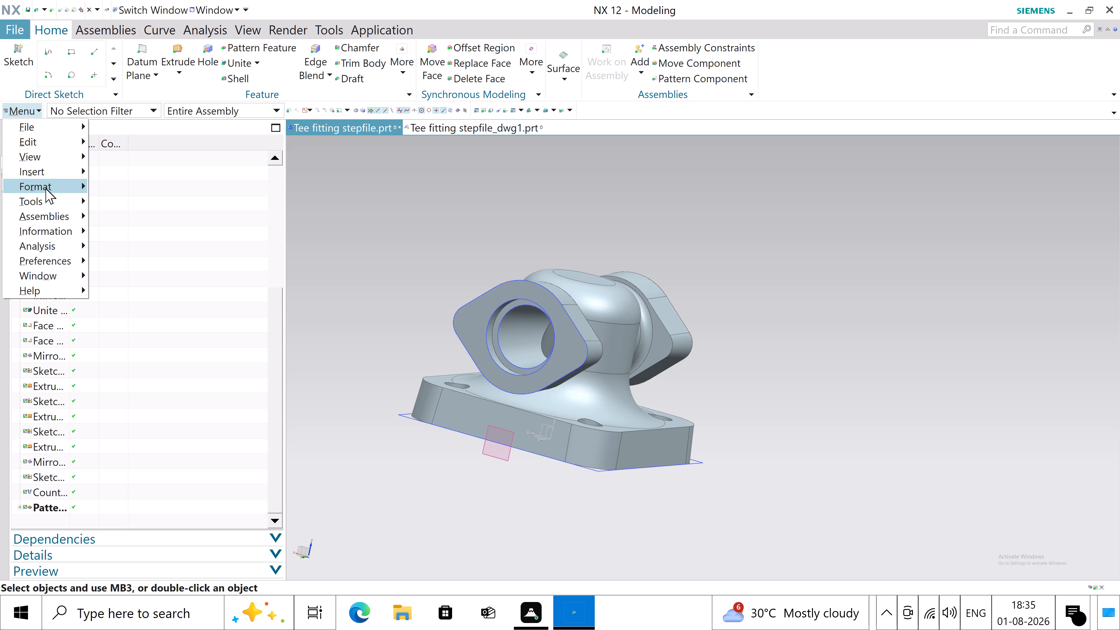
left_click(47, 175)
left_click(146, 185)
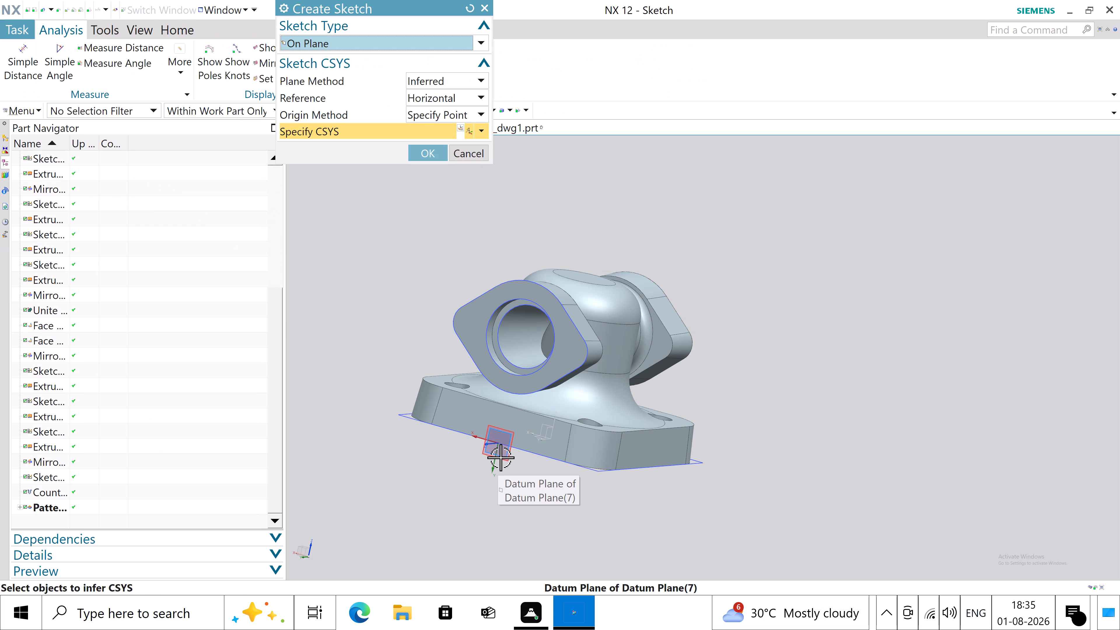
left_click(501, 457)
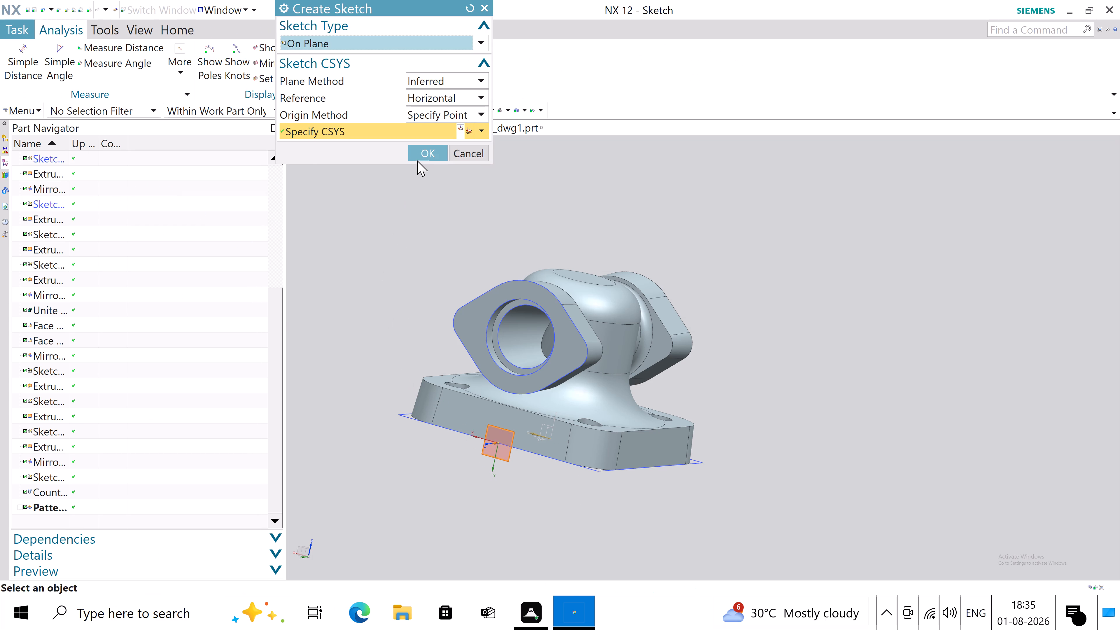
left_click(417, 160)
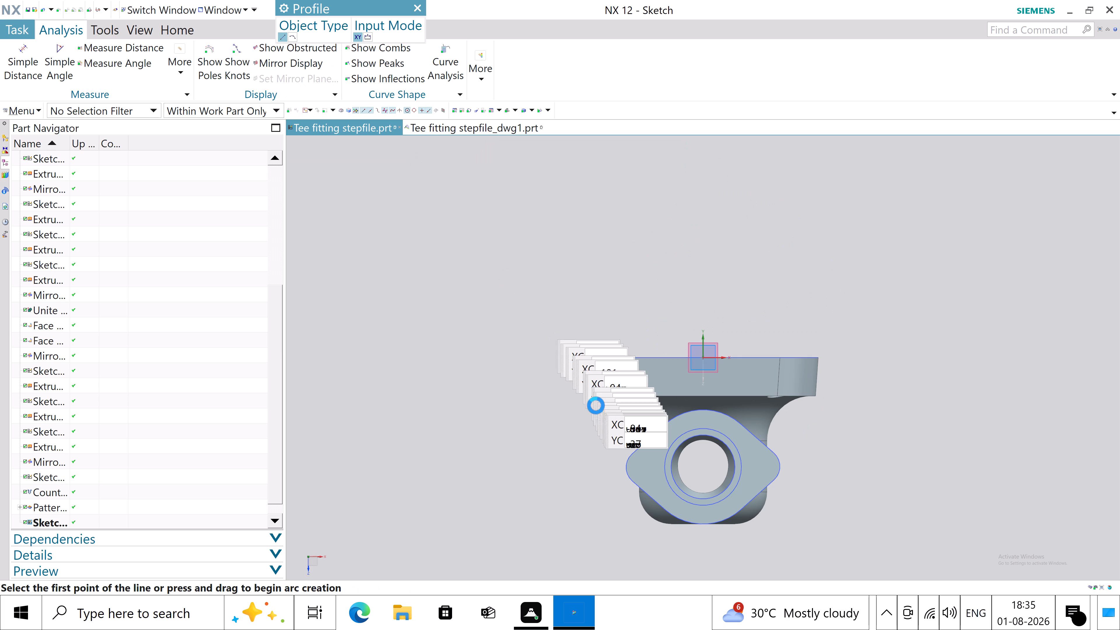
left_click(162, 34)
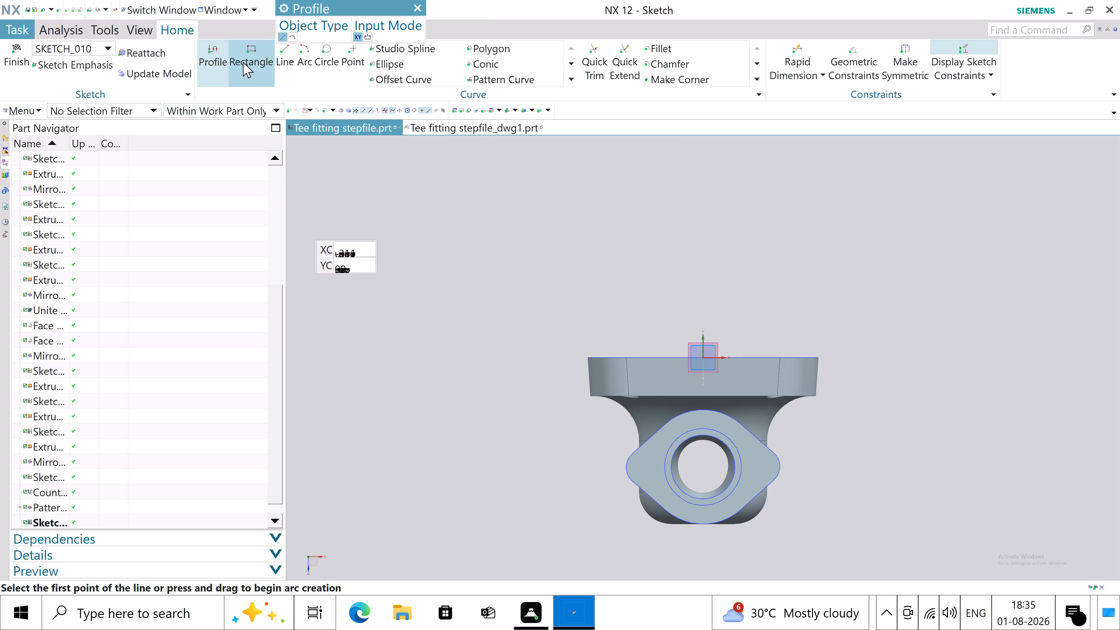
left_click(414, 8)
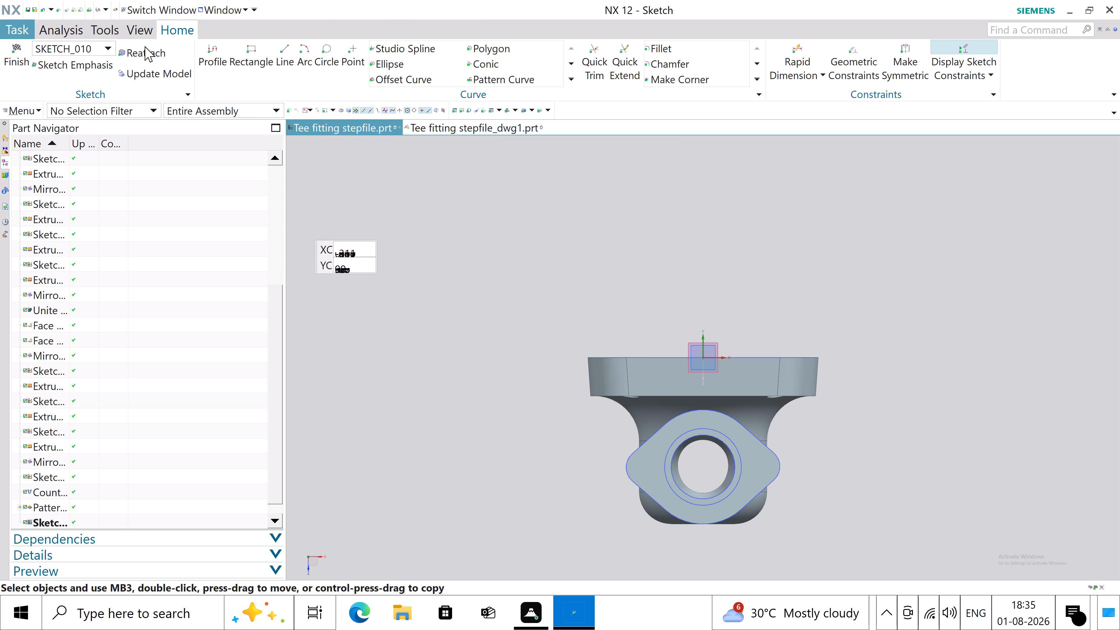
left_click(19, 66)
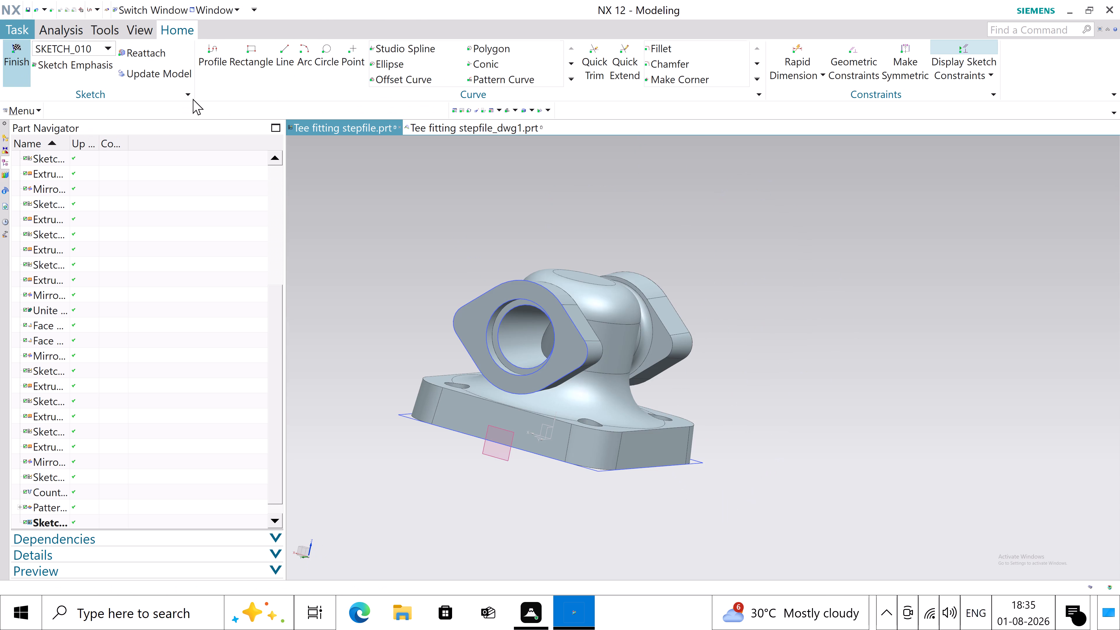
Start a counterbored hole on the base datum plane and place one sketch point on each flange ear, about 87 mm from the base edge.
left_click(203, 53)
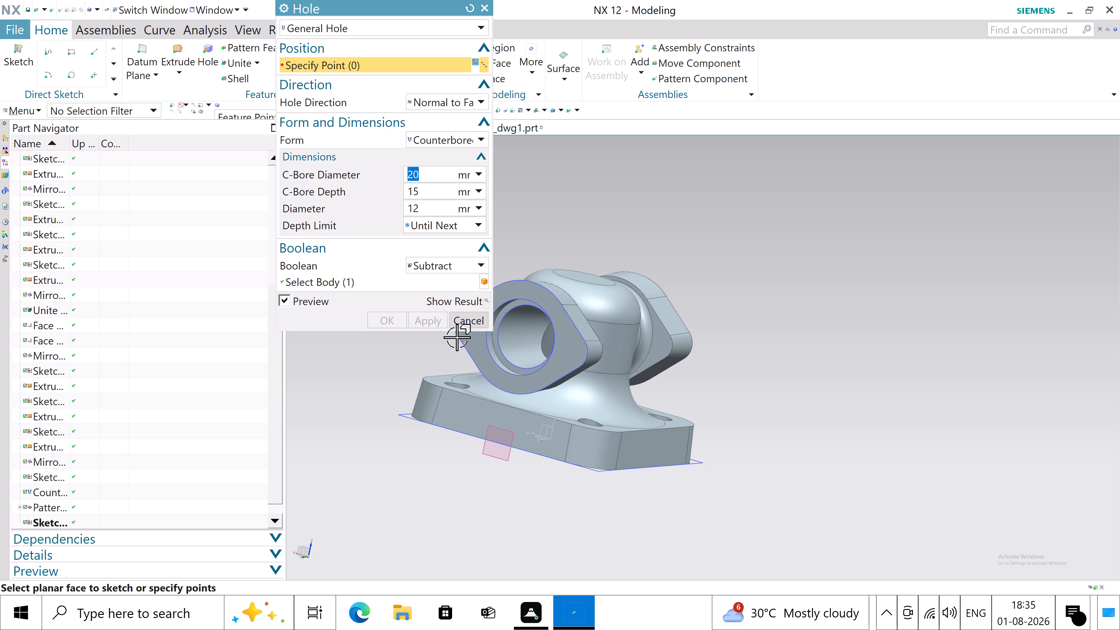
scroll(599, 461, "down", 2)
scroll(545, 397, "up", 2)
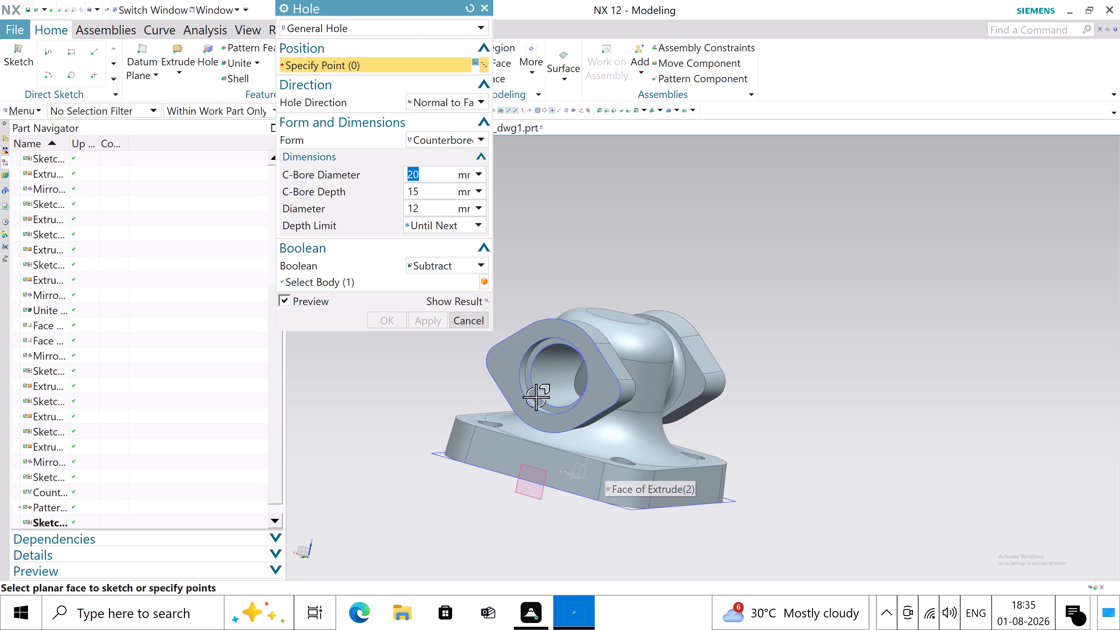
scroll(506, 372, "up", 2)
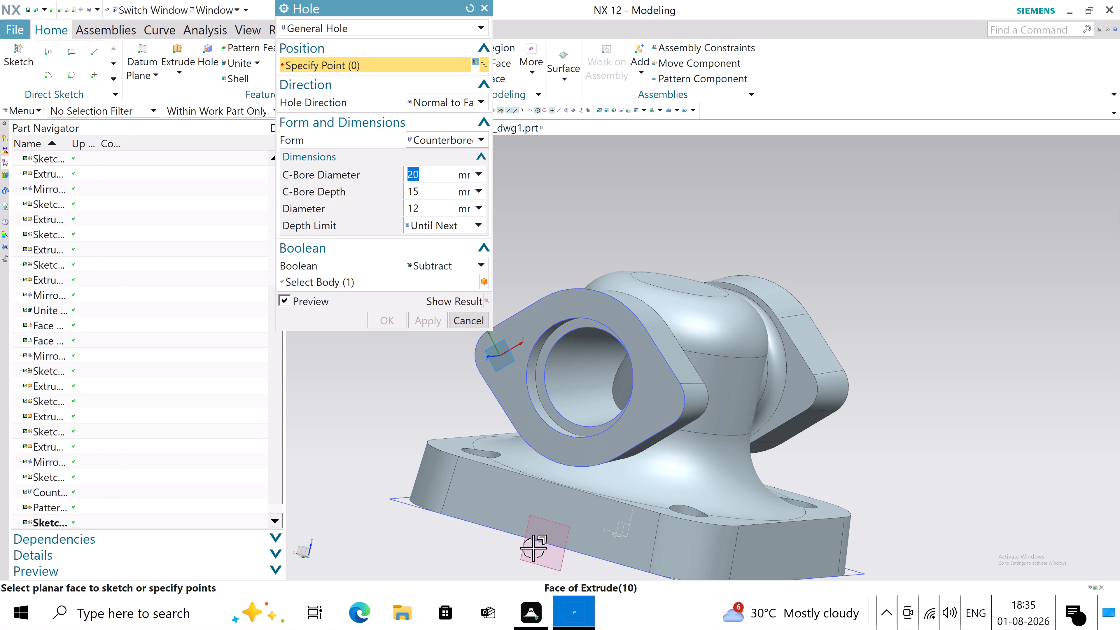
left_click(543, 563)
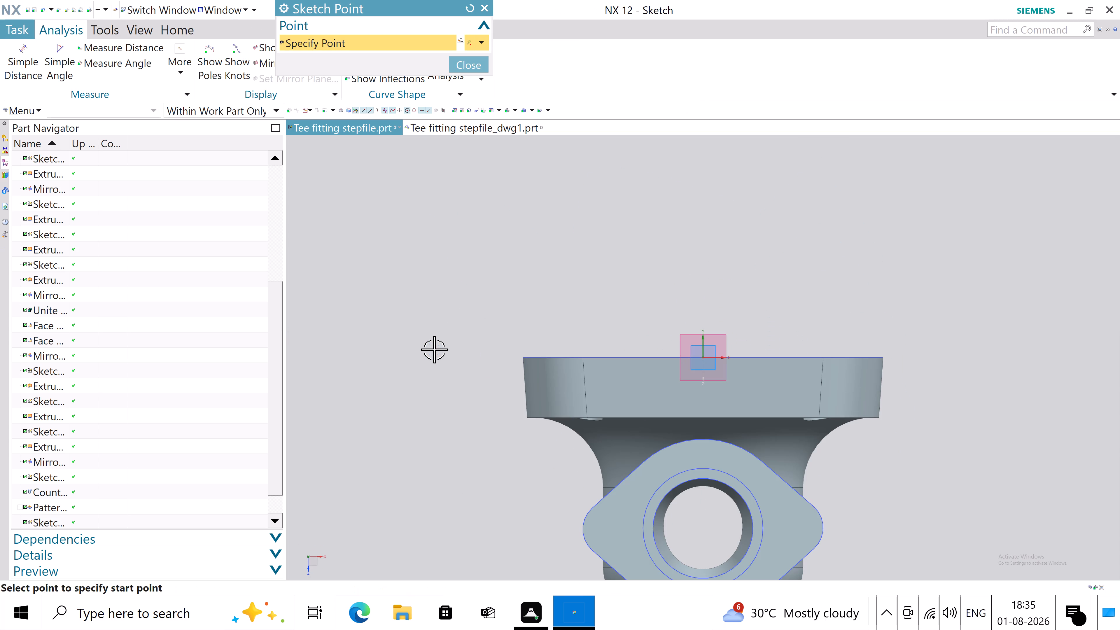
scroll(449, 262, "down", 2)
scroll(582, 441, "up", 3)
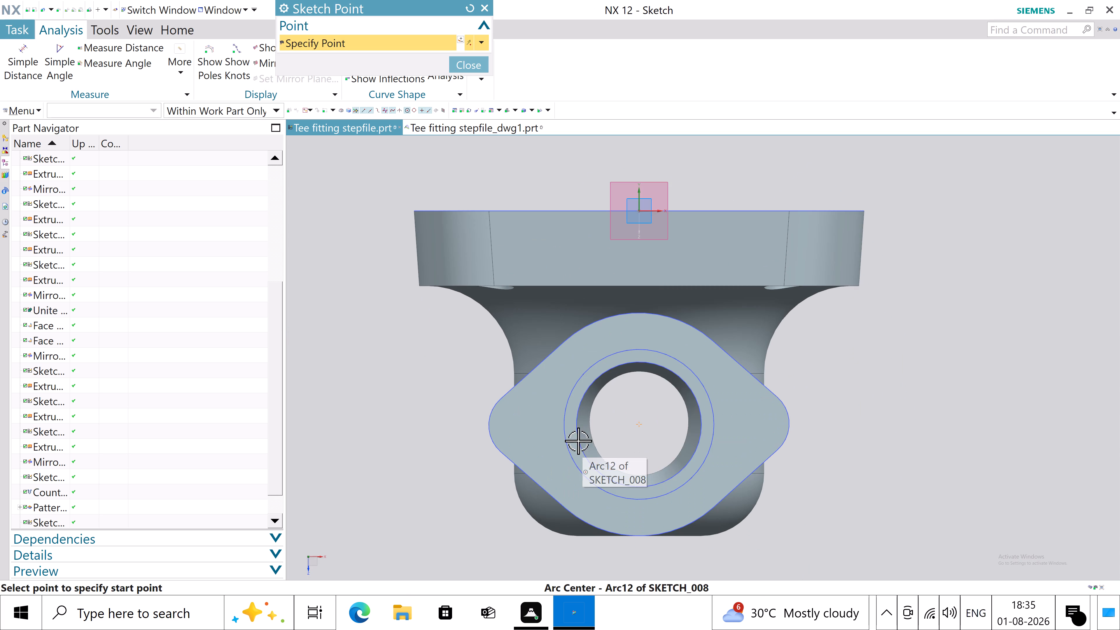
left_click(517, 428)
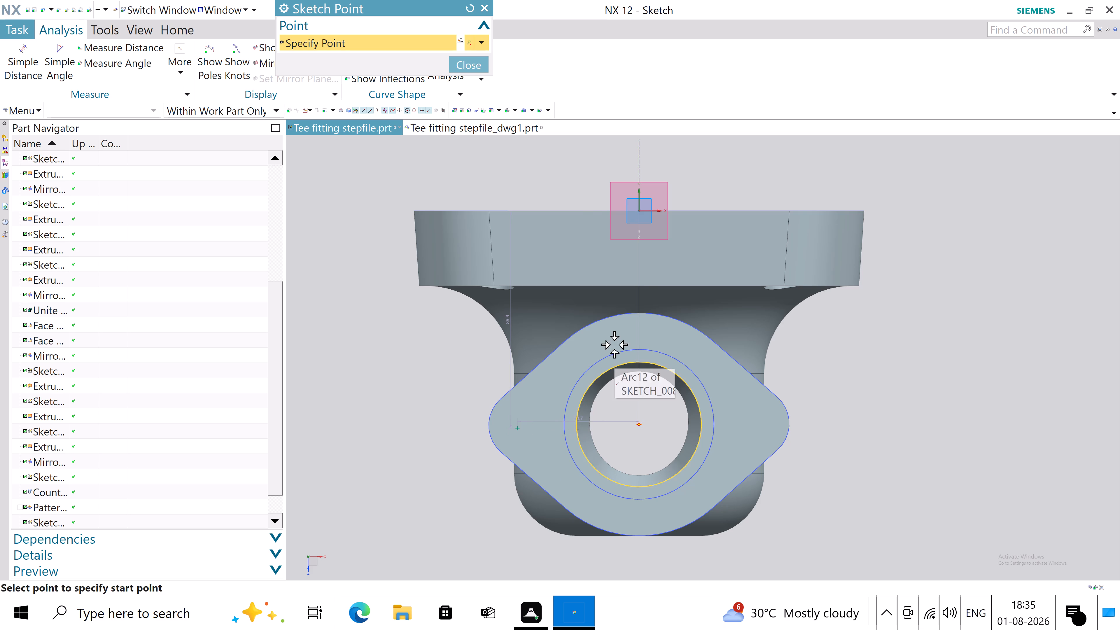
left_click(741, 427)
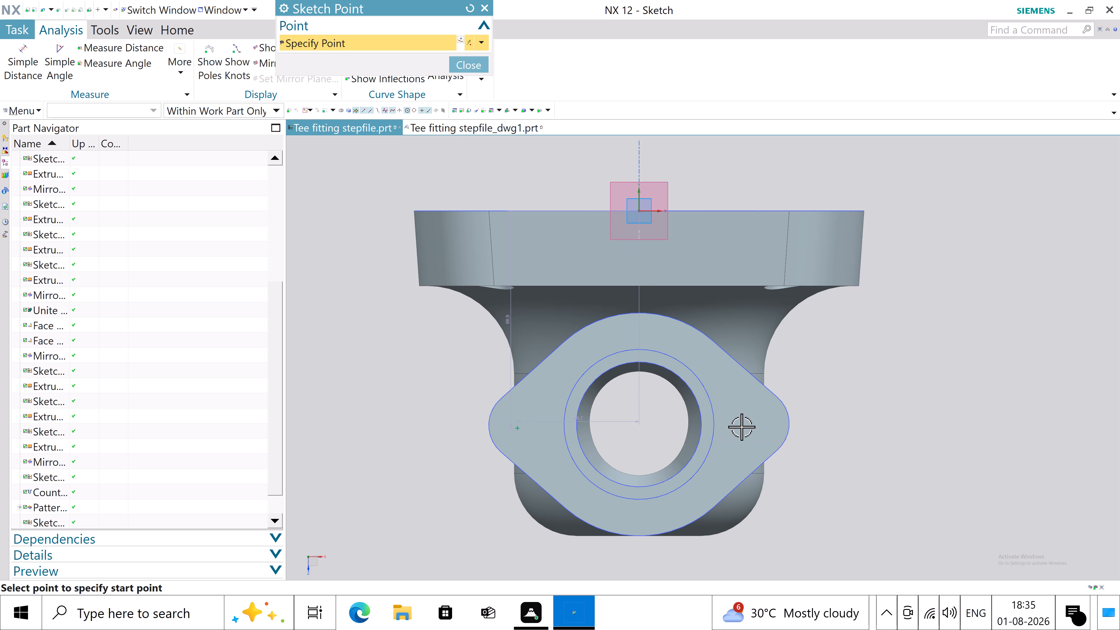
left_click(469, 72)
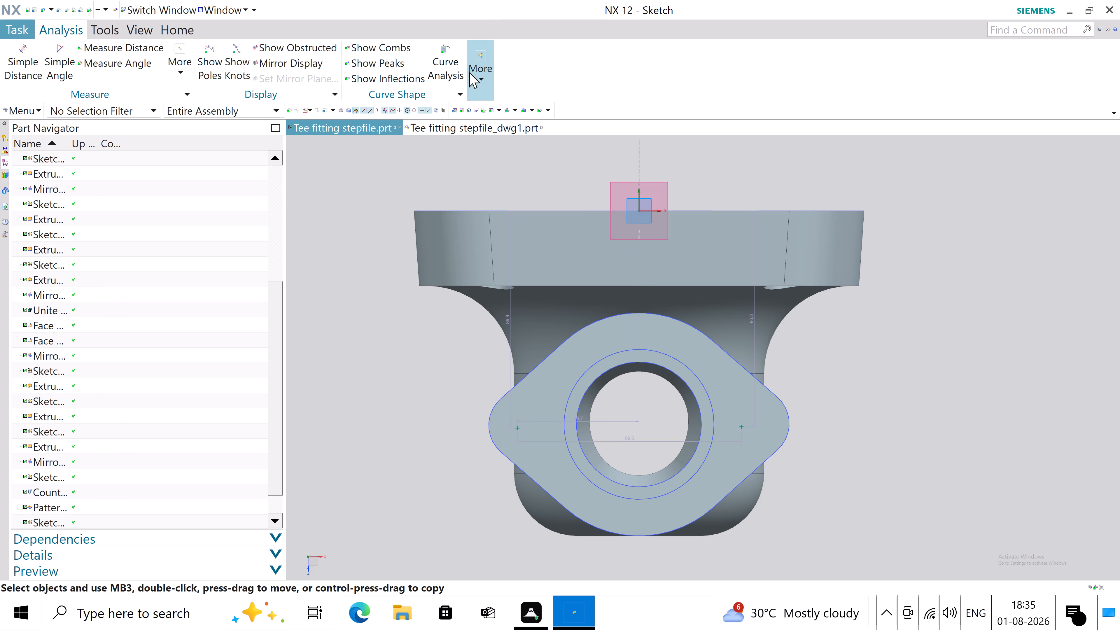
Move the left ear point's vertical dimension outward, clear of the fitting body.
scroll(524, 349, "up", 2)
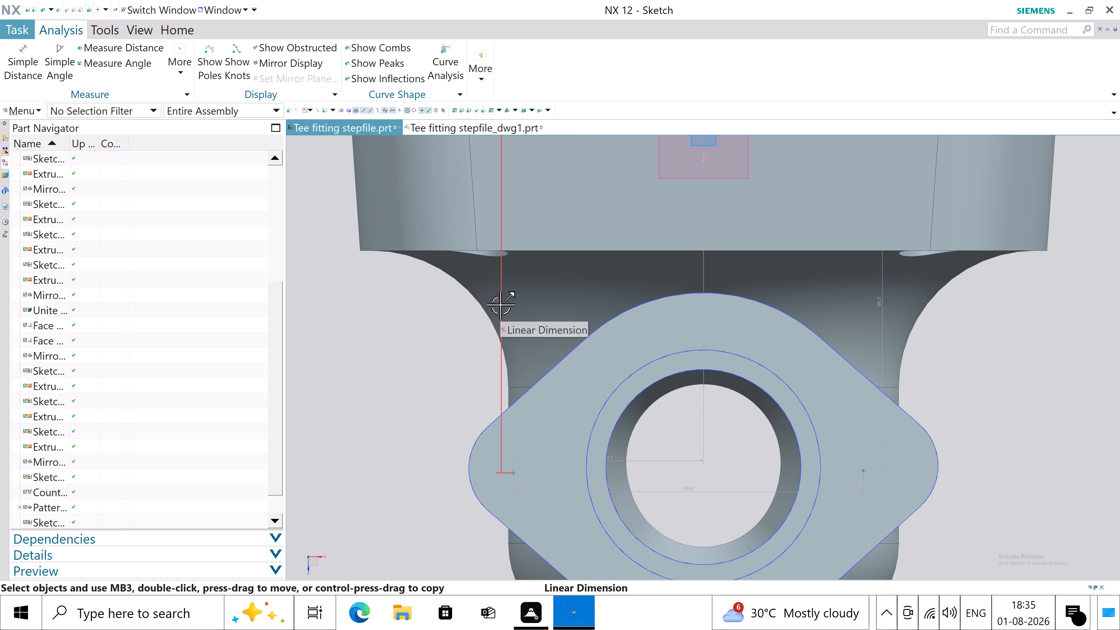
left_click_drag(500, 304, 354, 326)
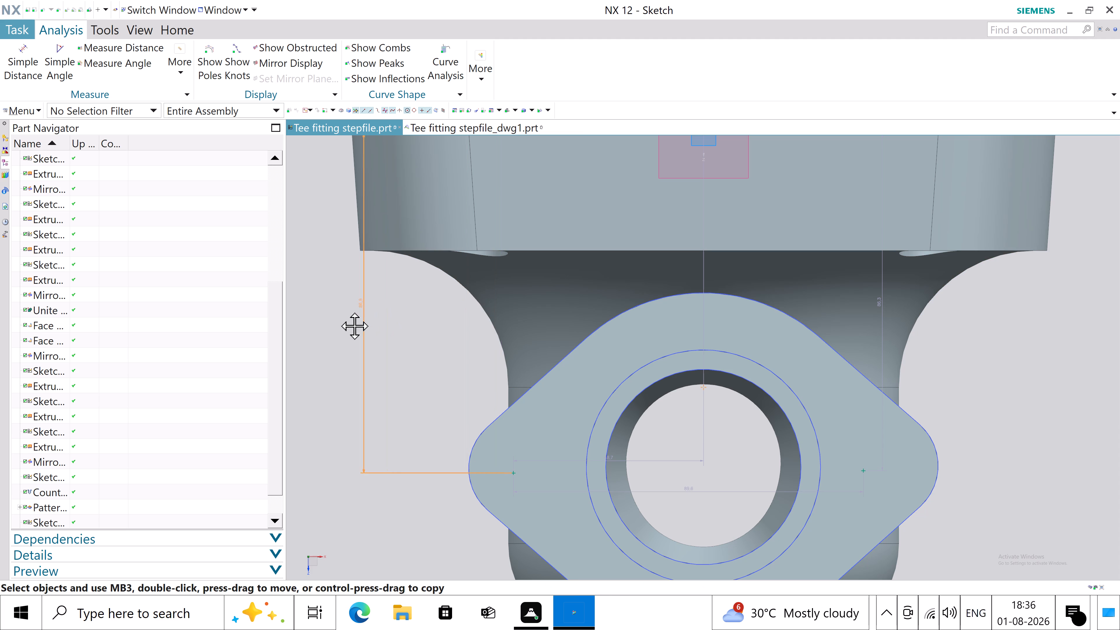
left_click_drag(354, 326, 336, 330)
scroll(396, 375, "down", 2)
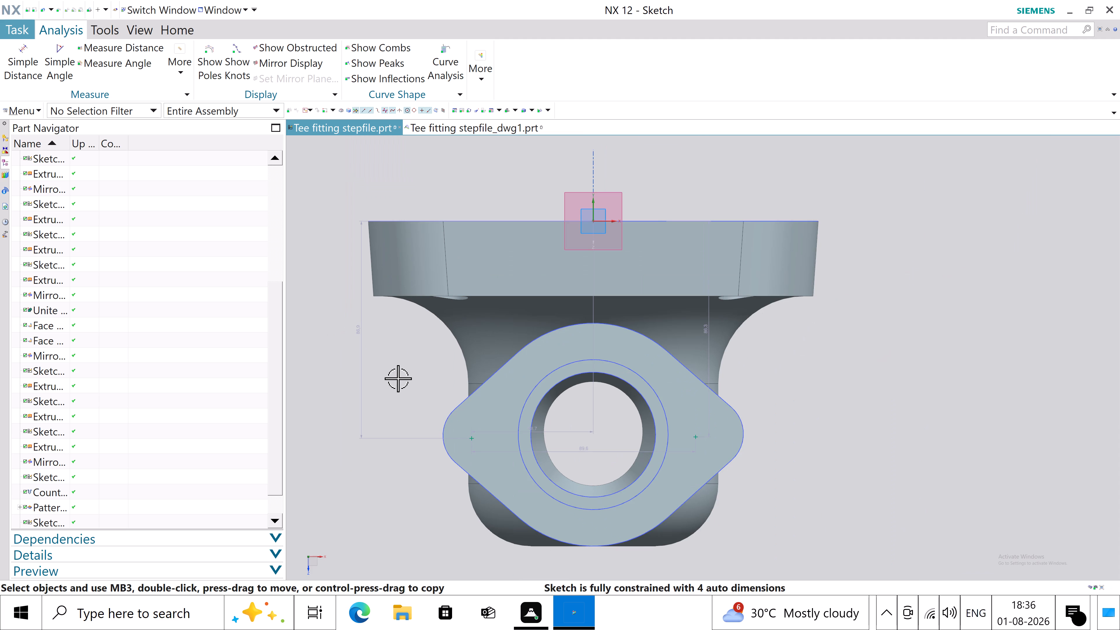
Set the left ear point's vertical distance from the base edge to 30+100-44.6 mm.
double_click(363, 341)
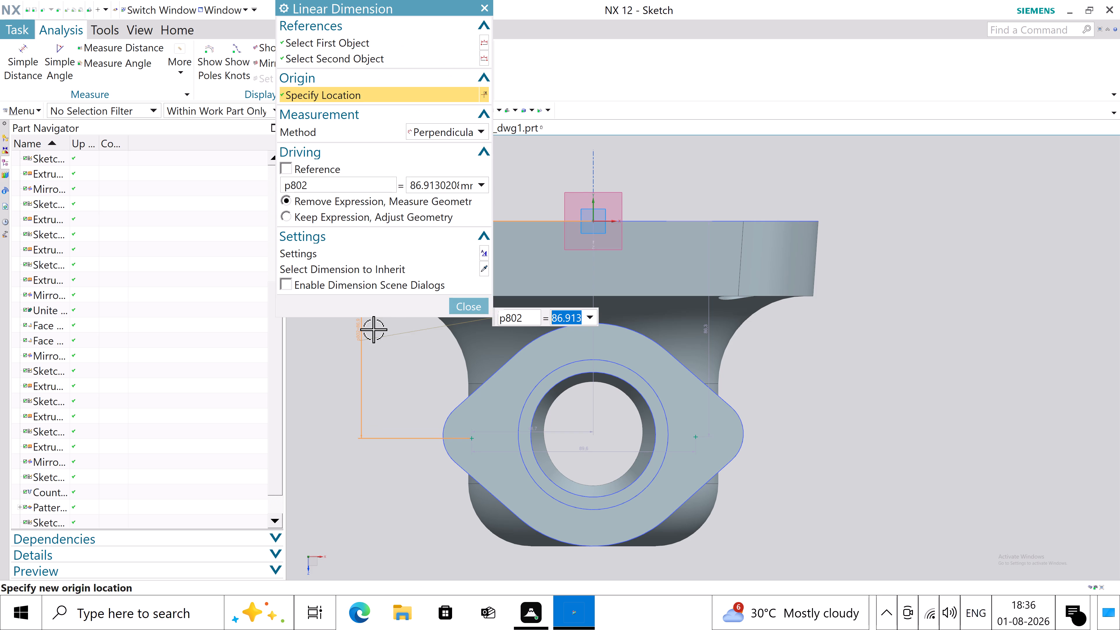
key("1")
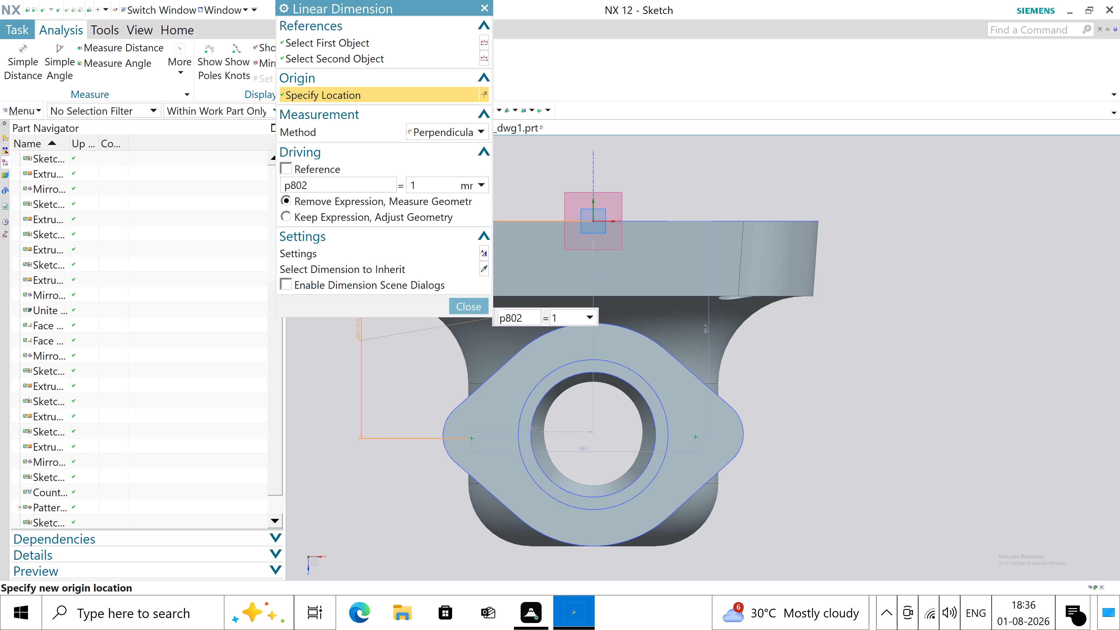
type("00")
scroll(726, 491, "down", 2)
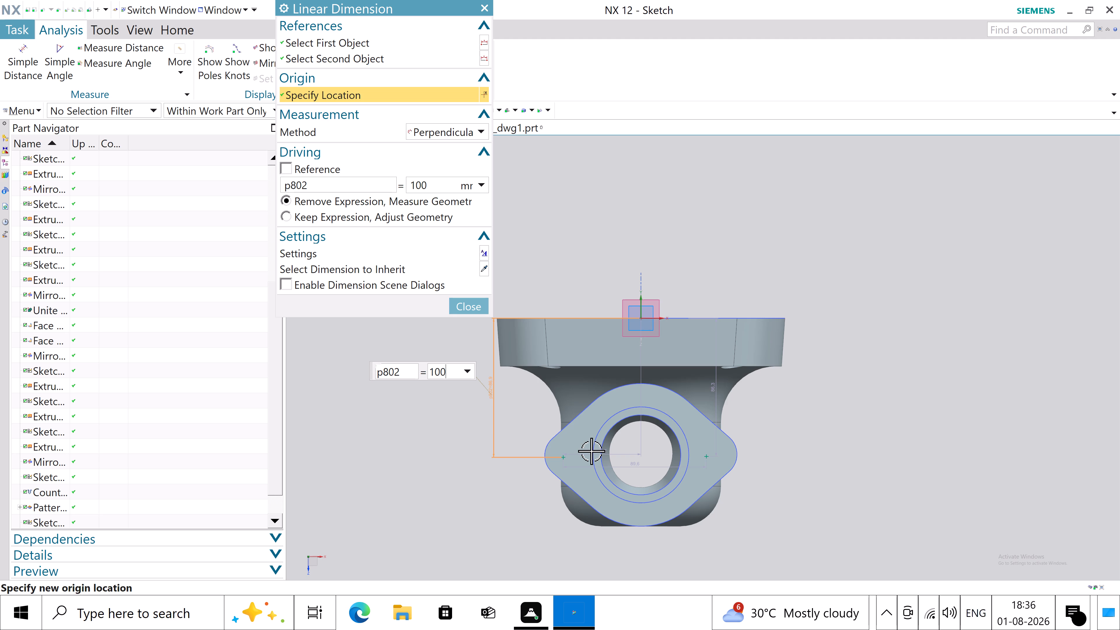
key("BackSpace")
key("BackSpace")
key("BackSpace")
key("BackSpace")
key("BackSpace")
type("30+")
type("100")
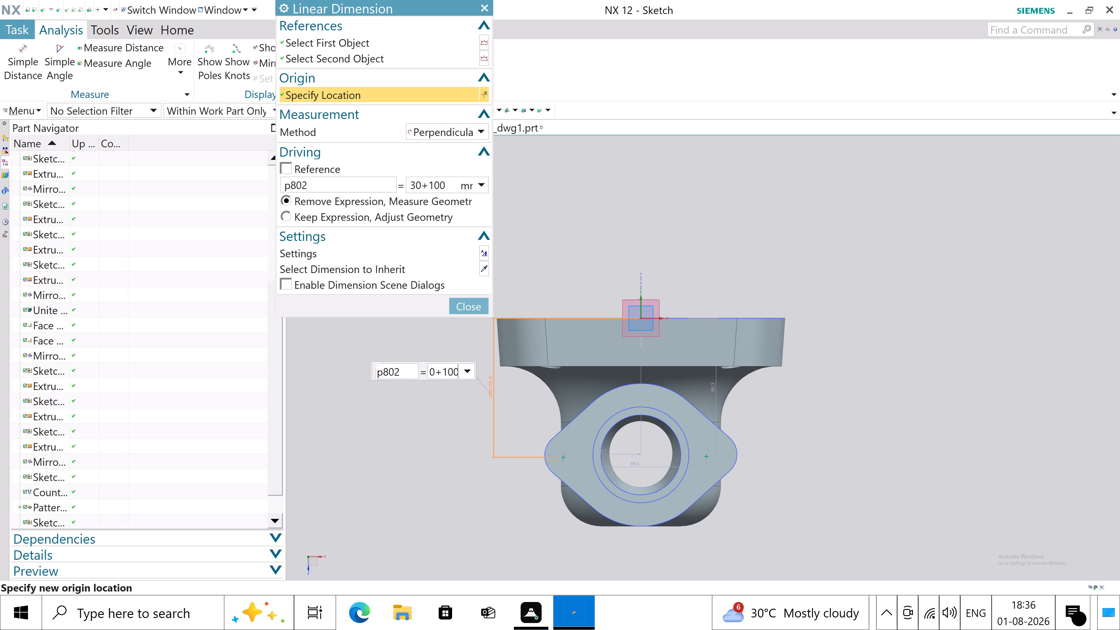
type("-444")
key("period")
key("BackSpace")
key("BackSpace")
type(".6")
key("Return")
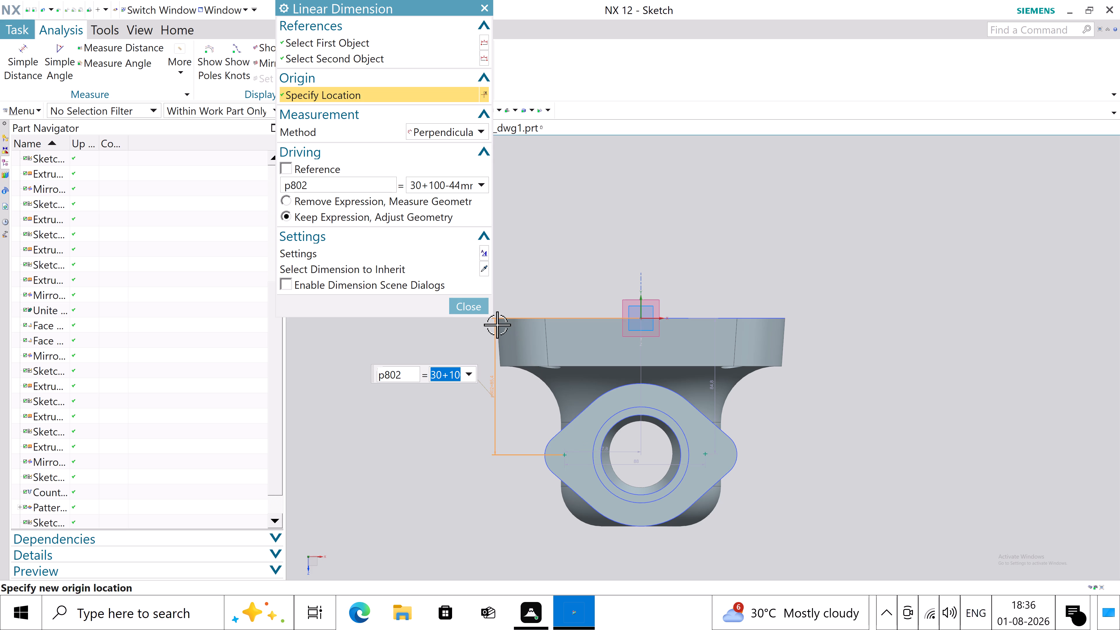
left_click(466, 311)
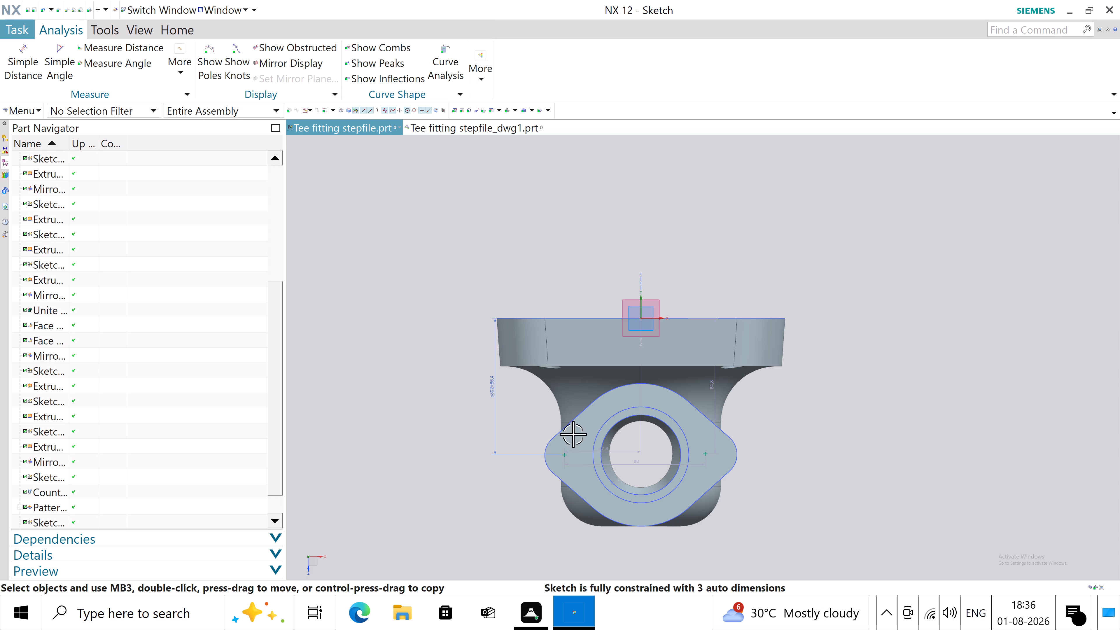
Set the left ear point's horizontal distance from the vertical centre axis to 46 mm.
double_click(625, 449)
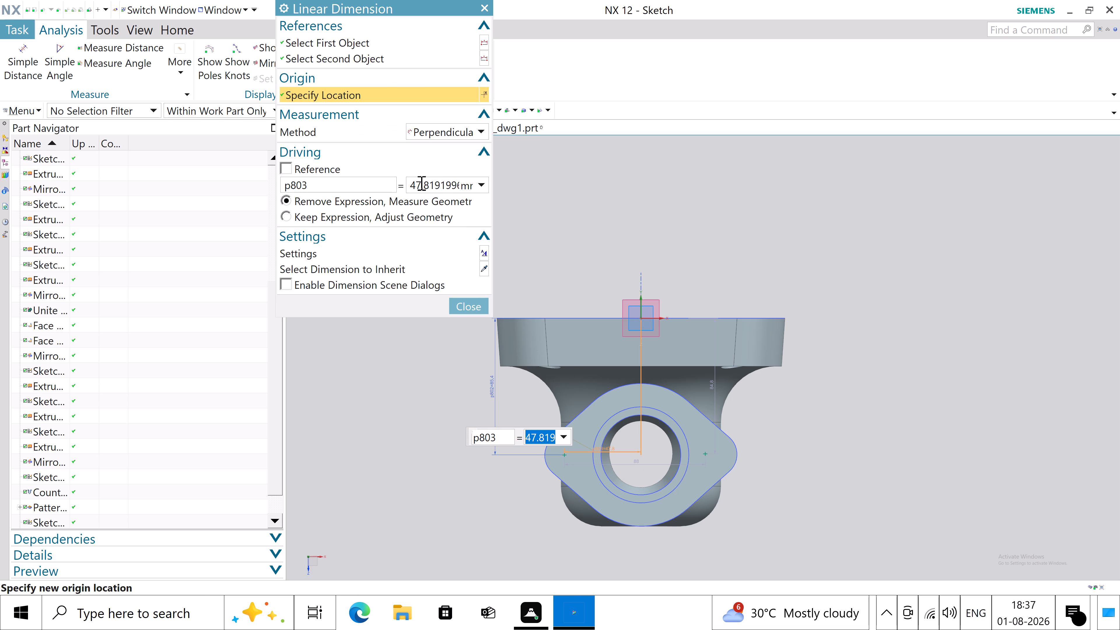
left_click_drag(411, 185, 556, 203)
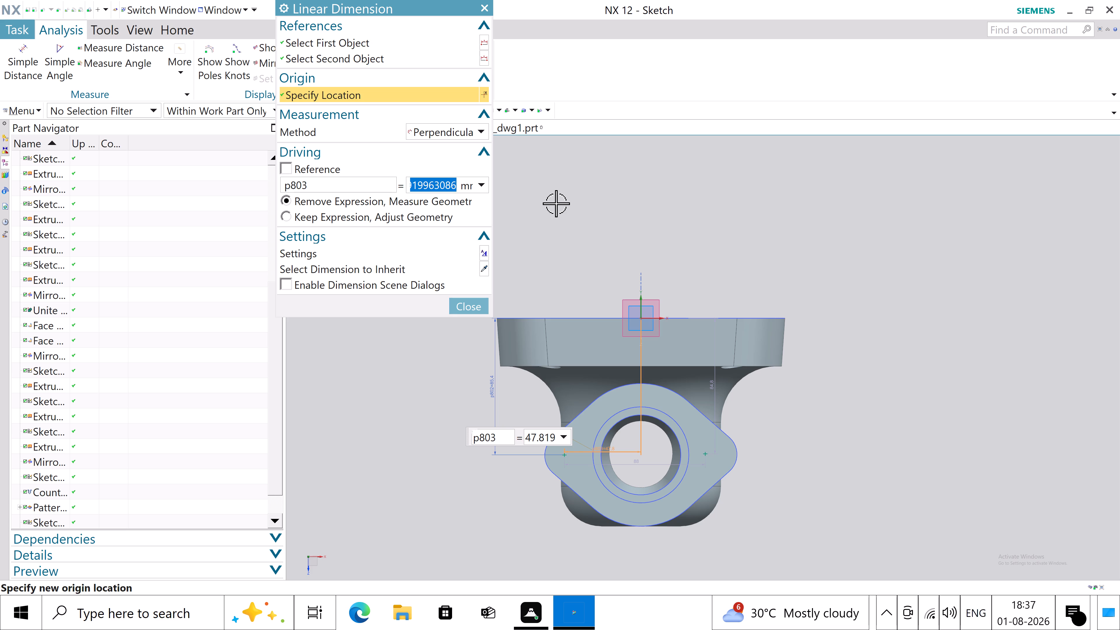
type("46")
key("Return")
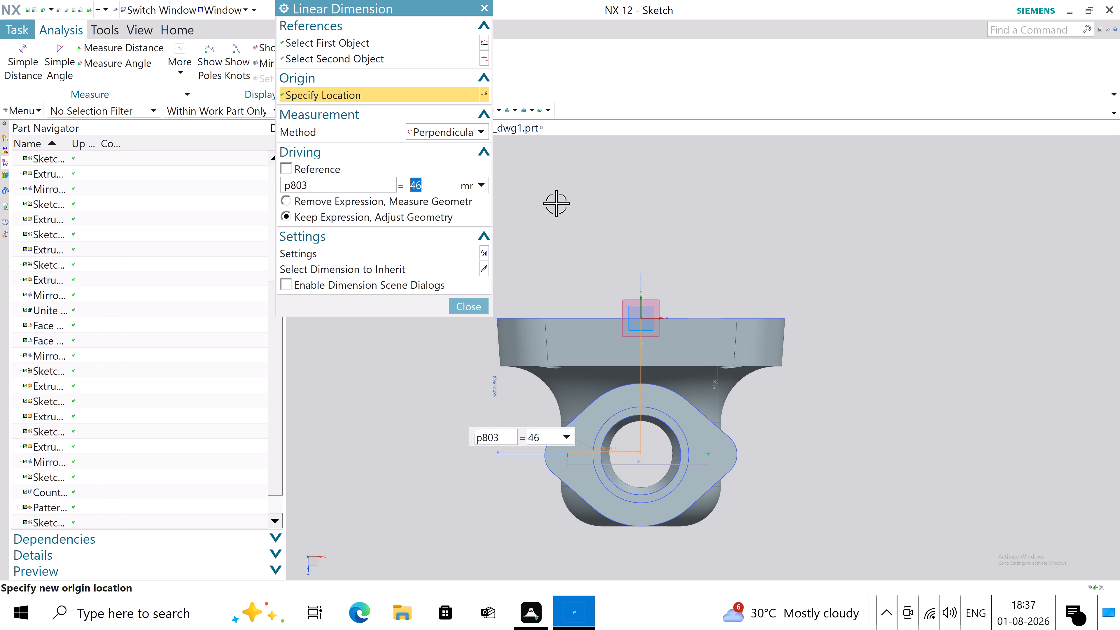
Set the right ear point's vertical distance from the base edge to 130-44.6 mm.
double_click(719, 391)
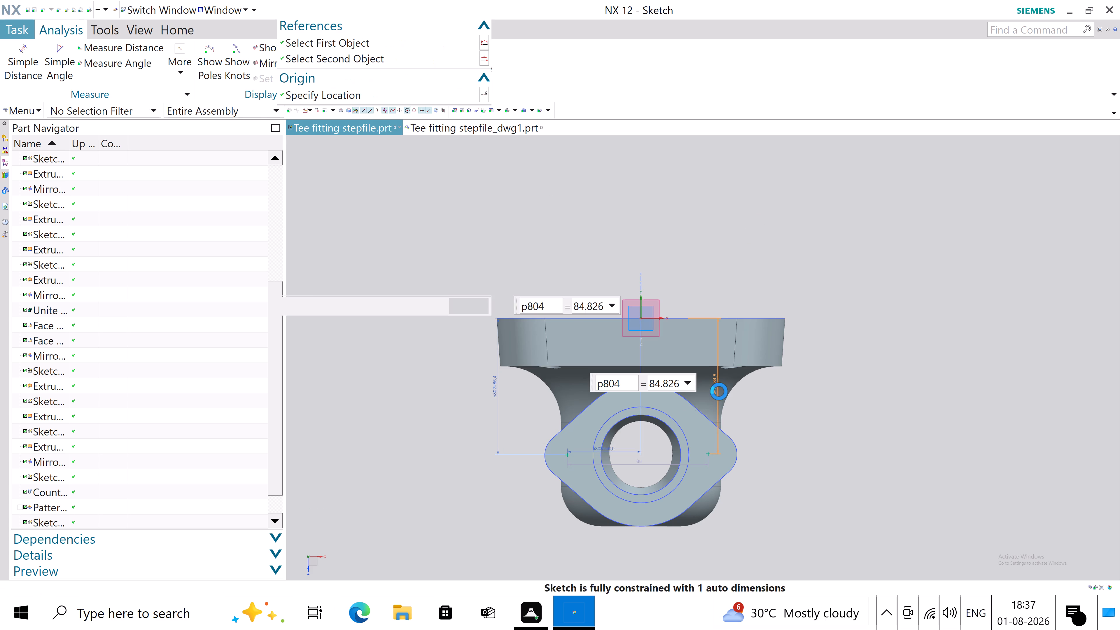
type("130-44.6")
key("Return")
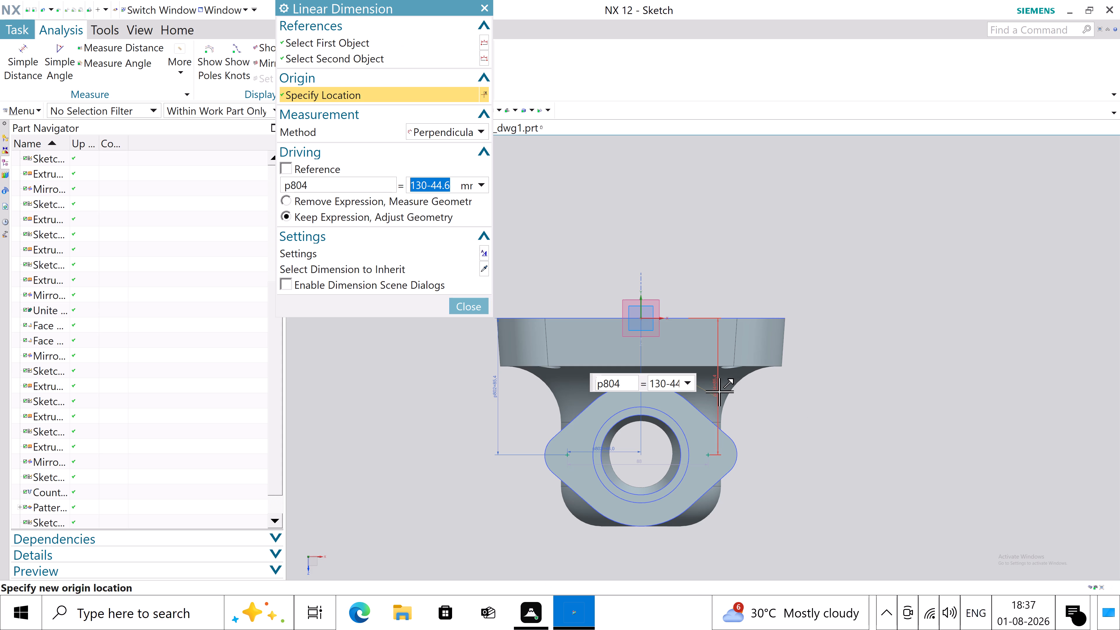
left_click(474, 313)
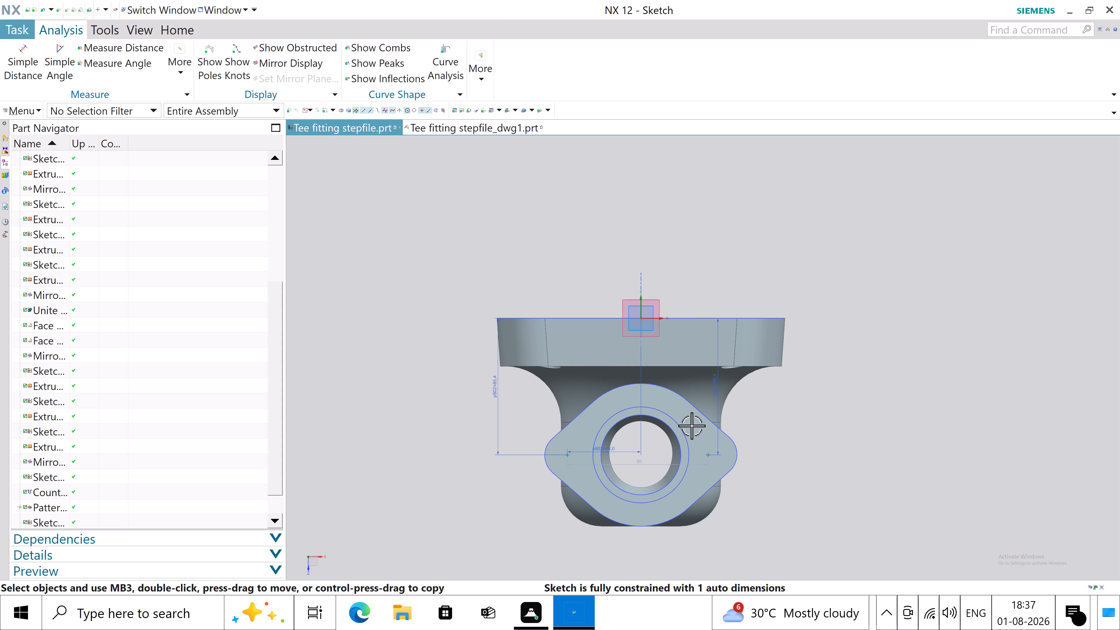
Set the horizontal spacing between the two ear points to 92 mm and finish the sketch.
double_click(663, 465)
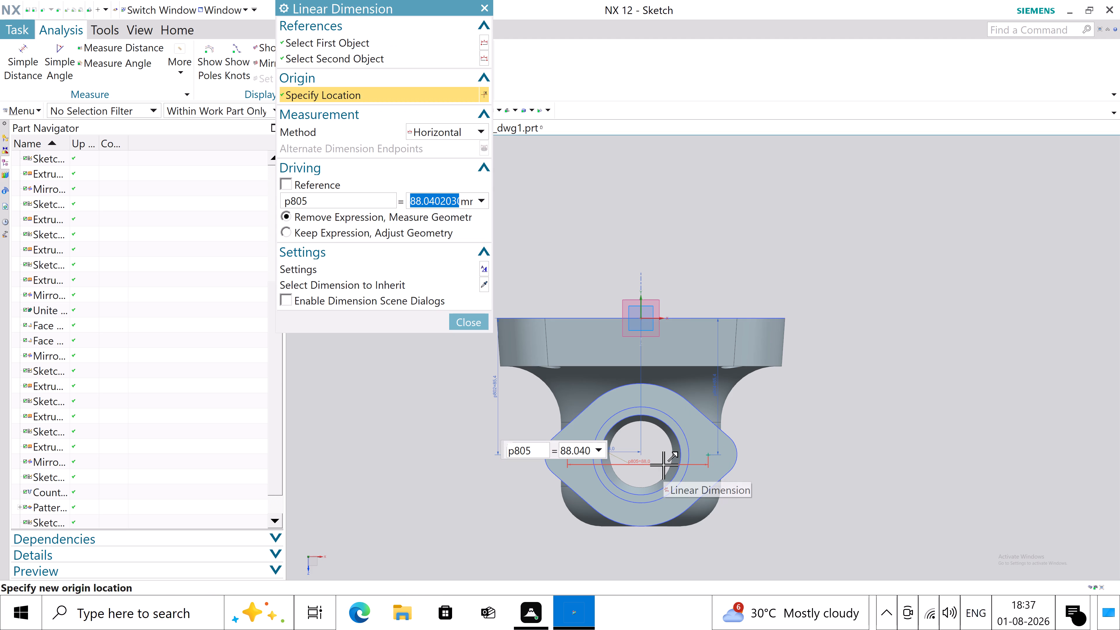
type("92")
key("Return")
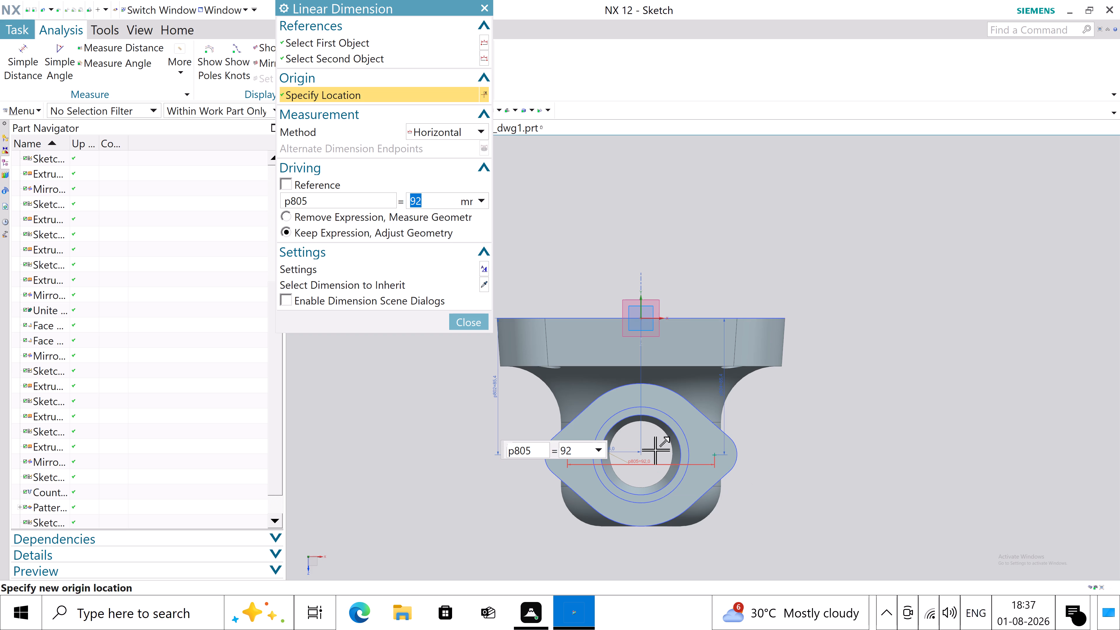
left_click(466, 331)
left_click(467, 323)
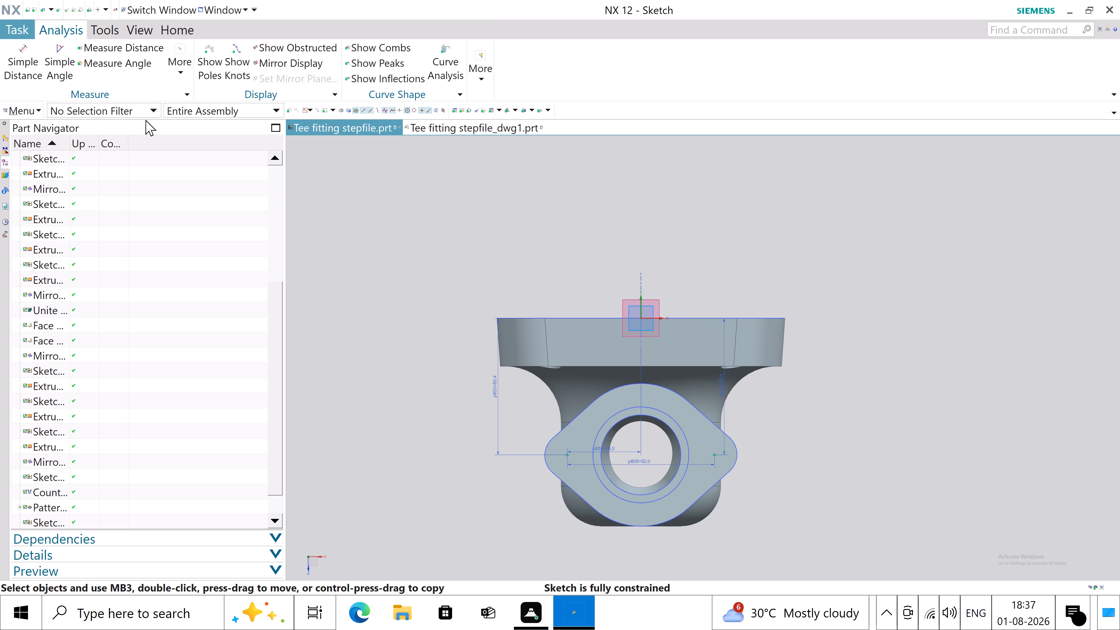
left_click(177, 22)
left_click(3, 65)
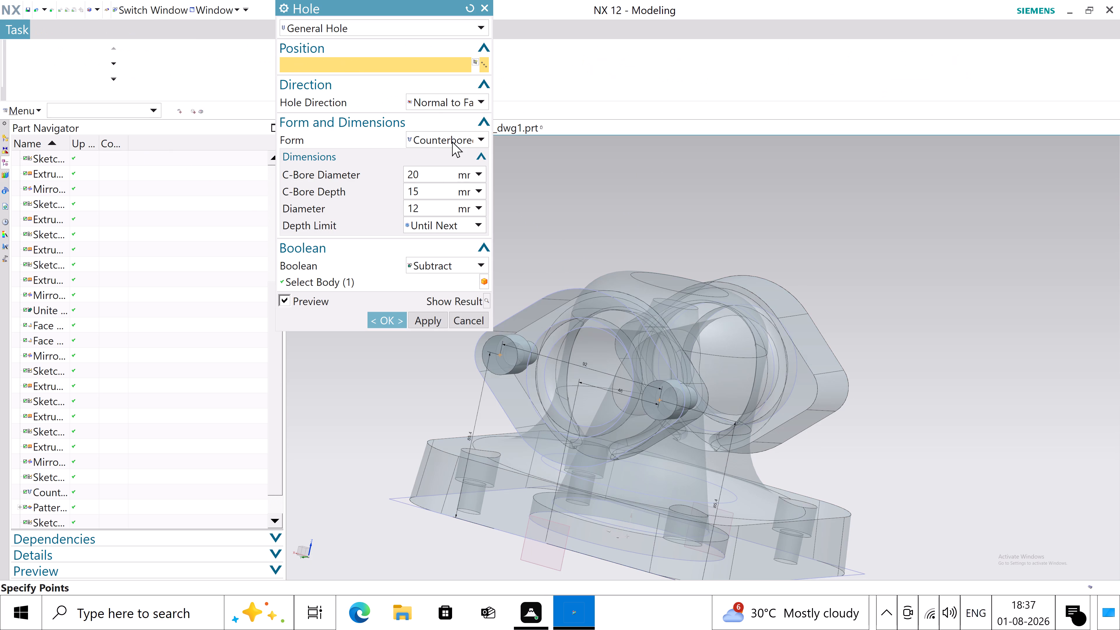
Set the counterbore diameter to 18 mm and create the two counterbored holes on the side flange.
scroll(568, 334, "down", 1)
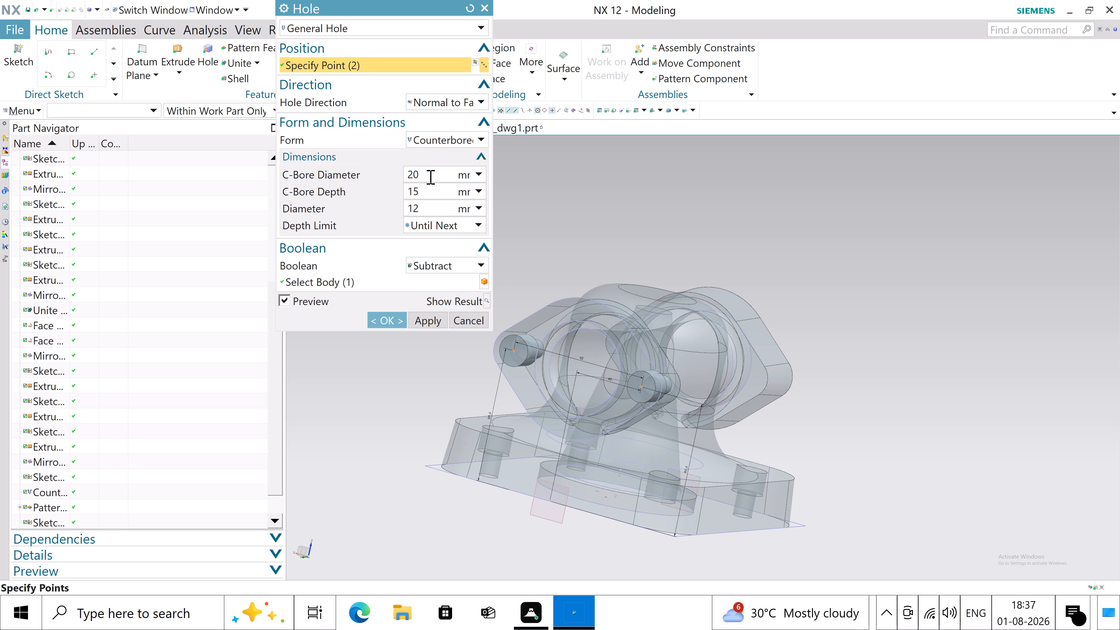
left_click_drag(429, 176, 391, 176)
type("18")
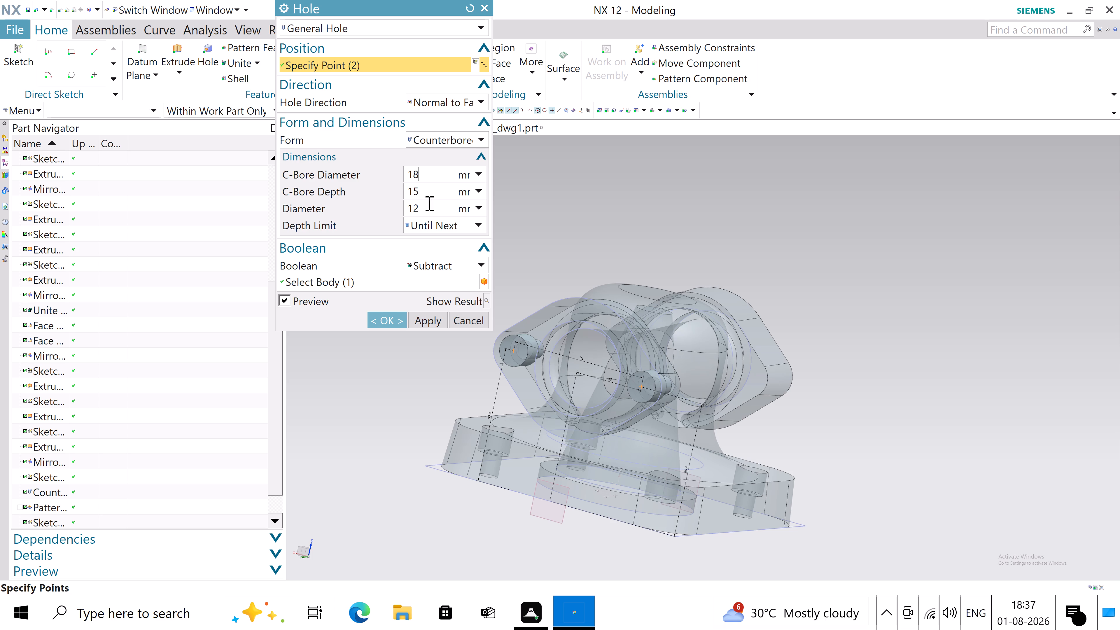
left_click(430, 215)
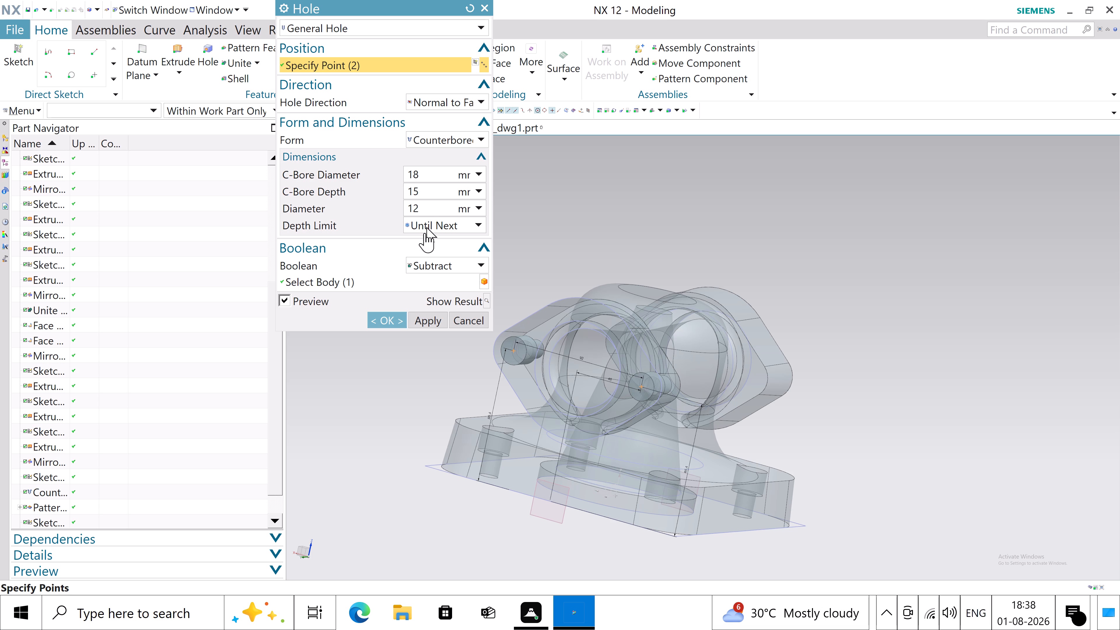
left_click(381, 322)
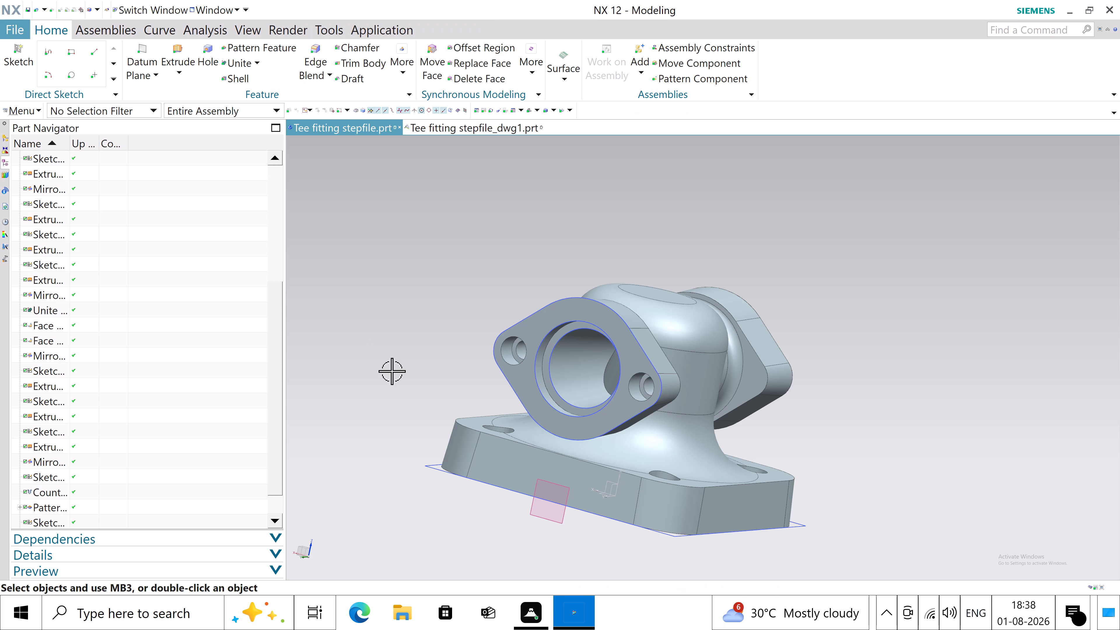
Mirror the side-flange counterbored hole feature about the datum coordinate system's XZ plane onto the opposite flange.
scroll(188, 428, "down", 2)
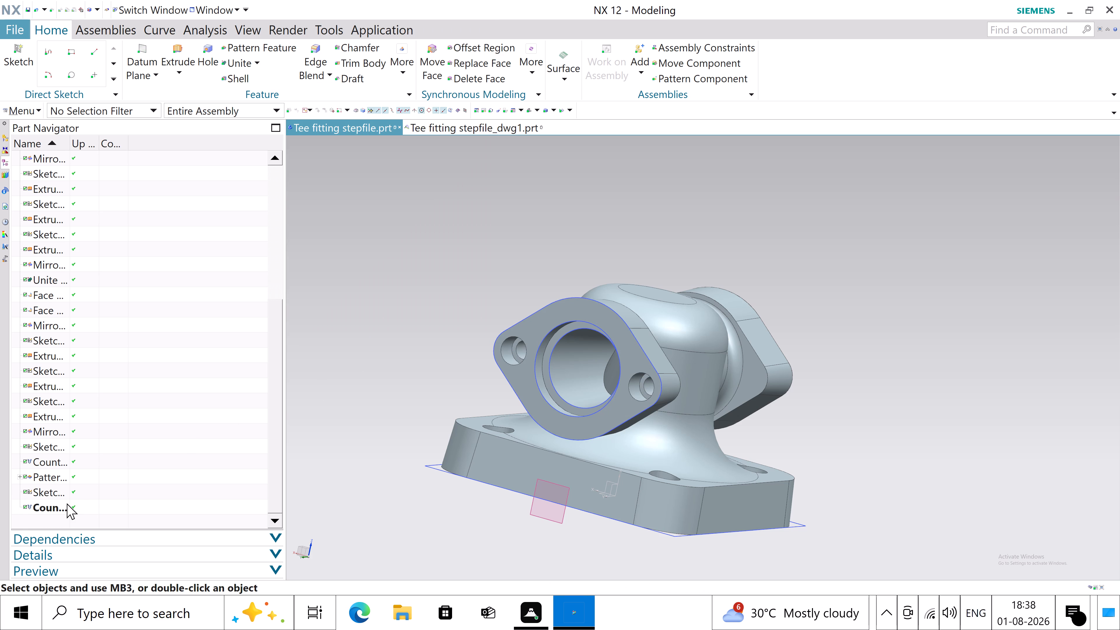
left_click(66, 504)
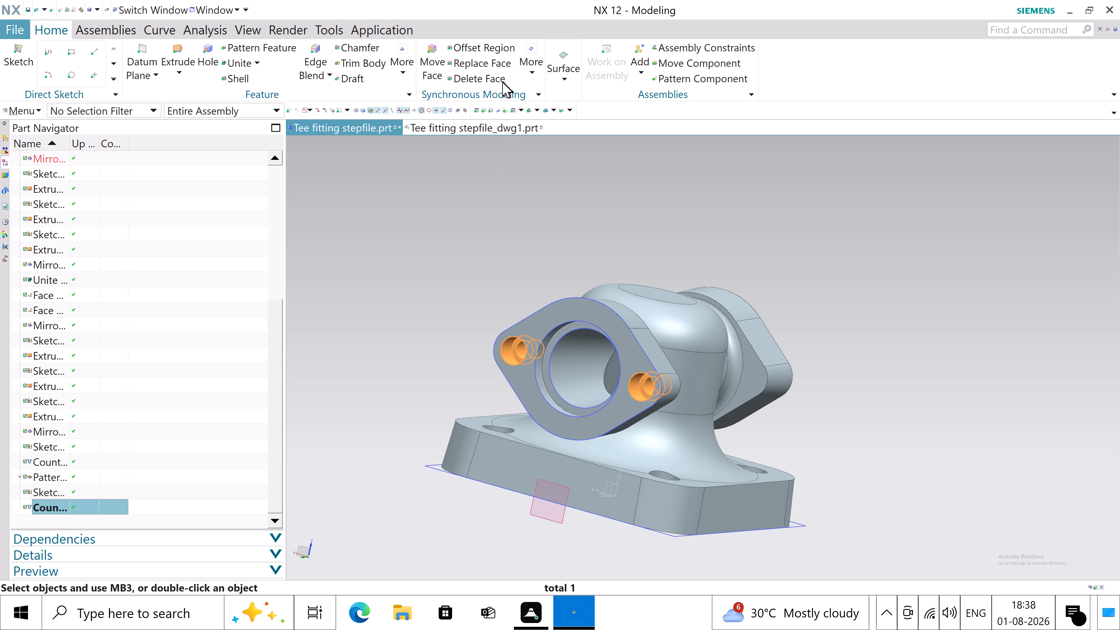
left_click(404, 71)
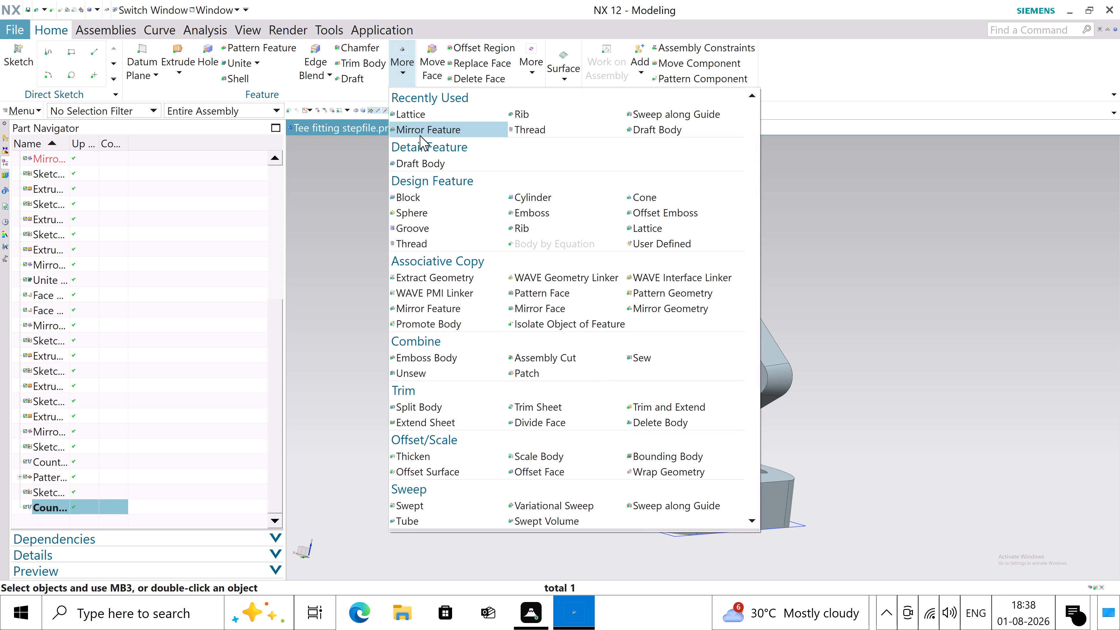
left_click(421, 132)
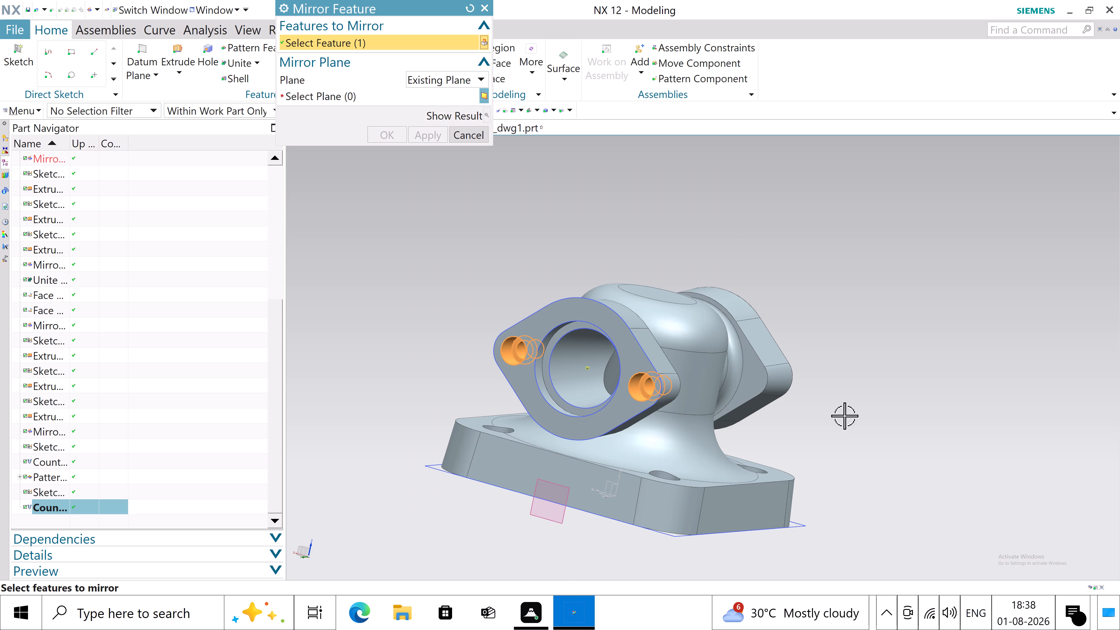
middle_click_drag(844, 416, 817, 358)
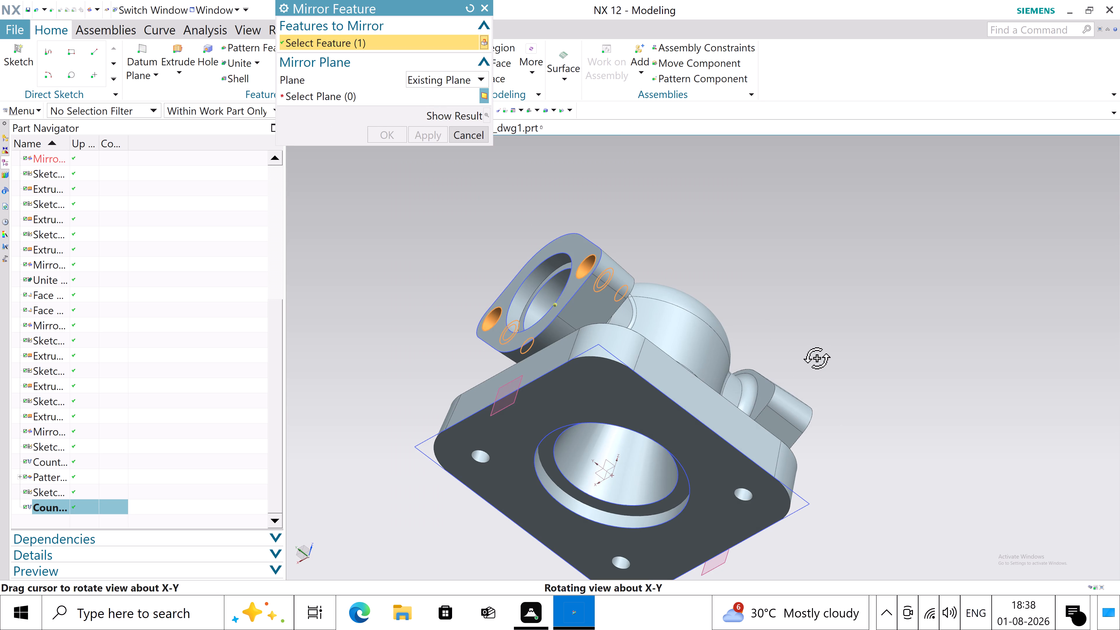
middle_click_drag(817, 358, 819, 358)
scroll(599, 470, "up", 4)
scroll(609, 505, "up", 2)
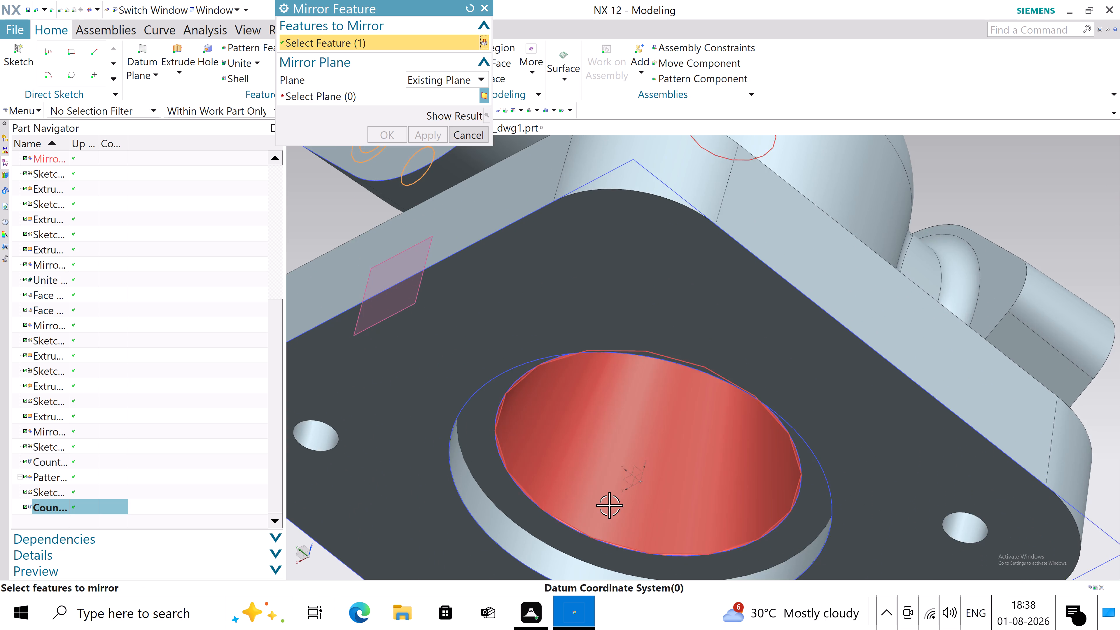
scroll(609, 505, "up", 1)
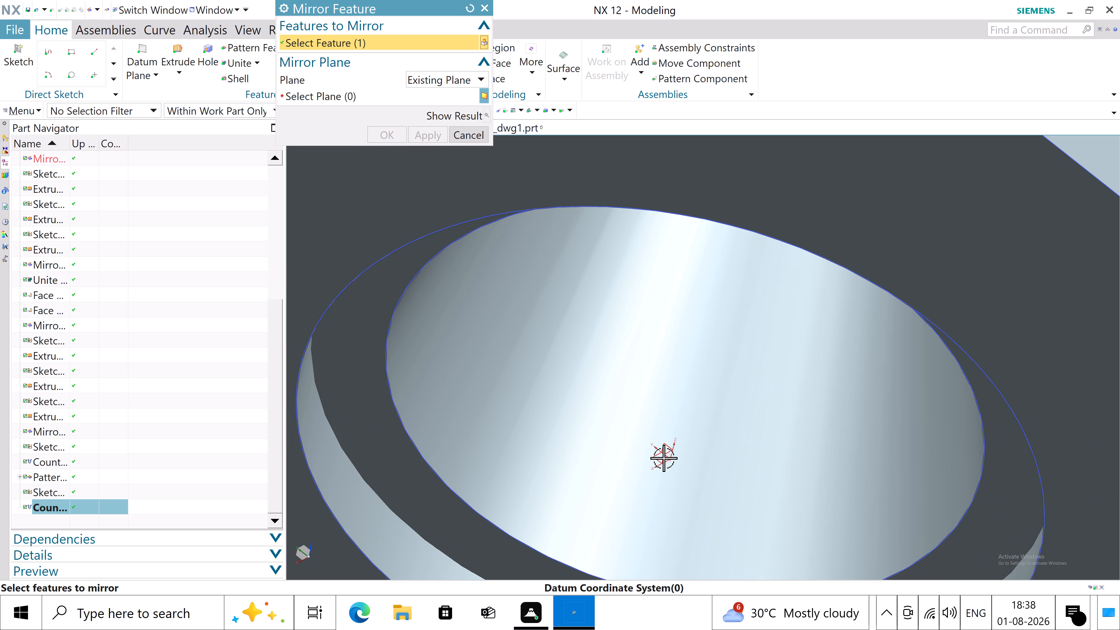
left_click(347, 94)
scroll(663, 463, "up", 3)
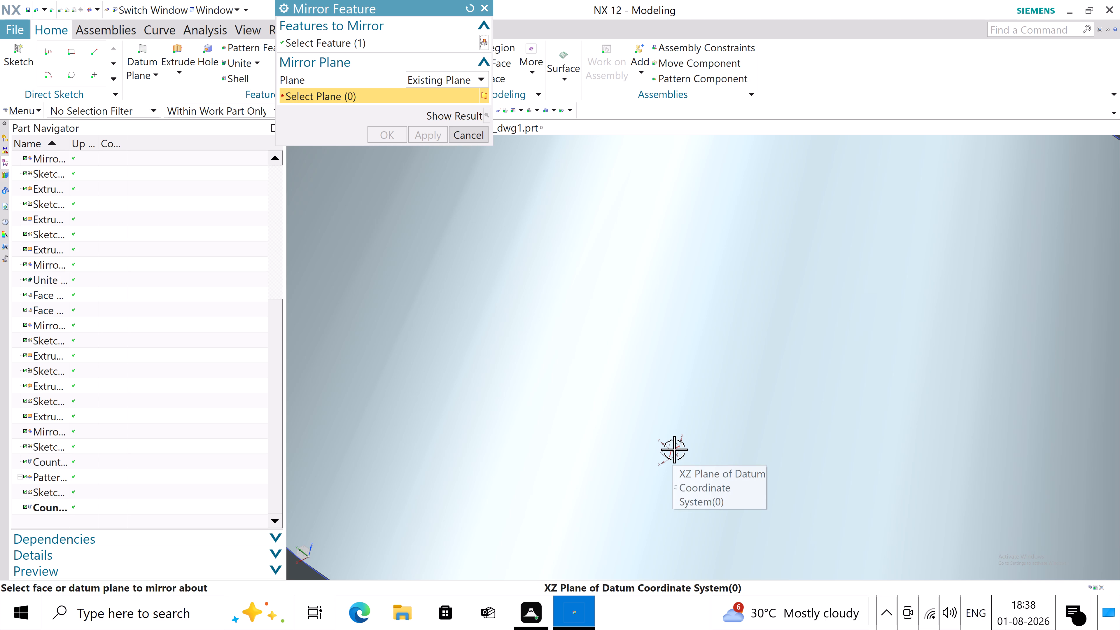
left_click(674, 449)
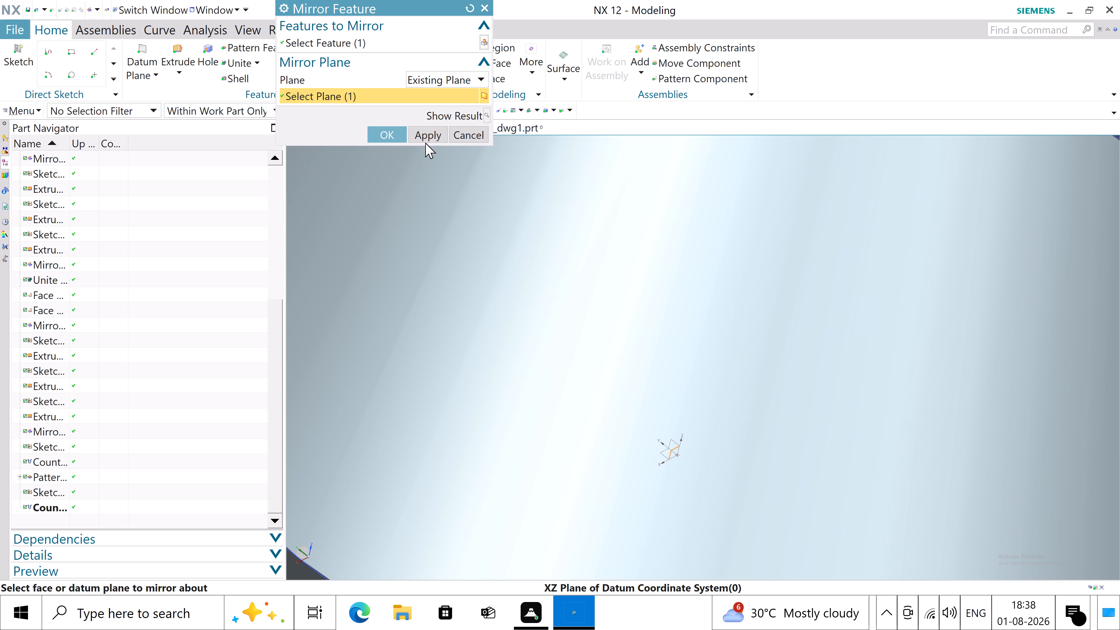
left_click(396, 134)
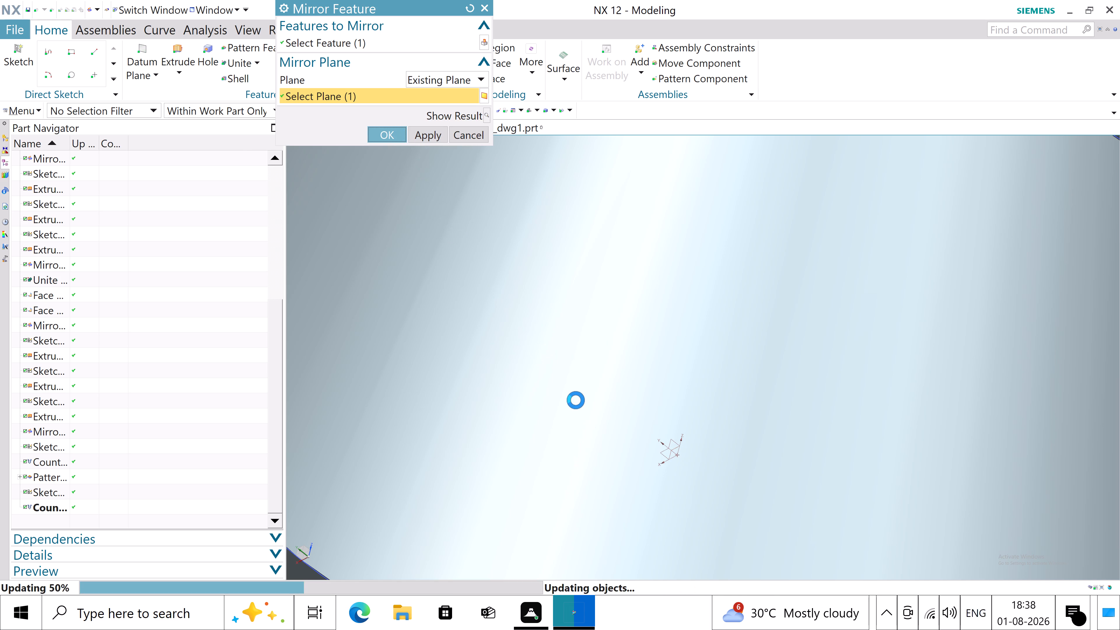
Examine the tee fitting from all sides, checking the counterbored holes on both side flanges and the base.
scroll(576, 400, "down", 5)
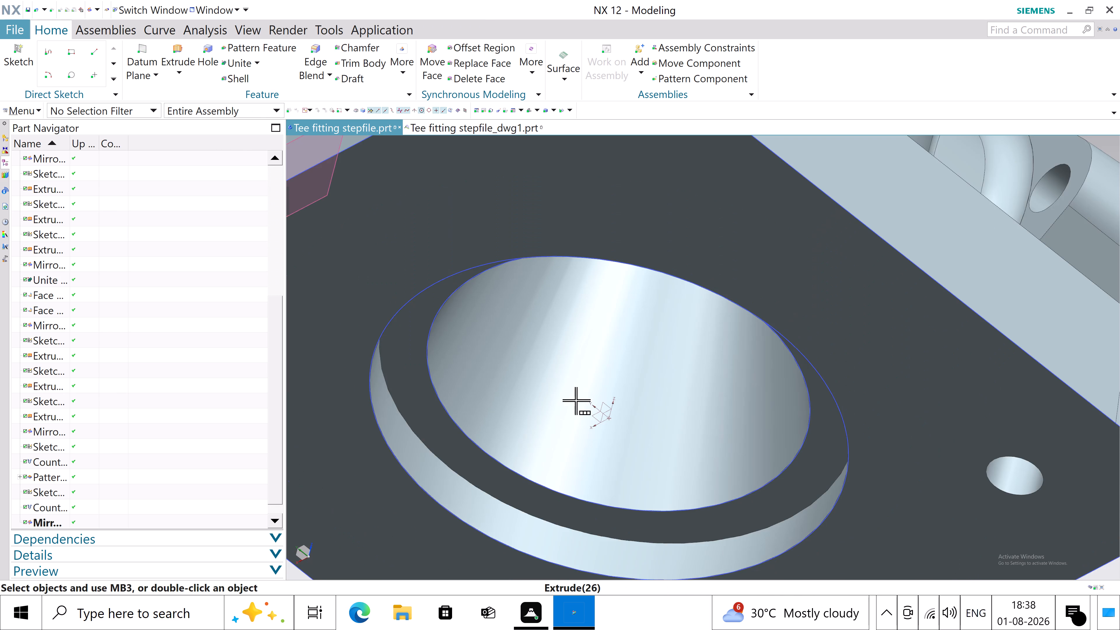
scroll(576, 400, "down", 7)
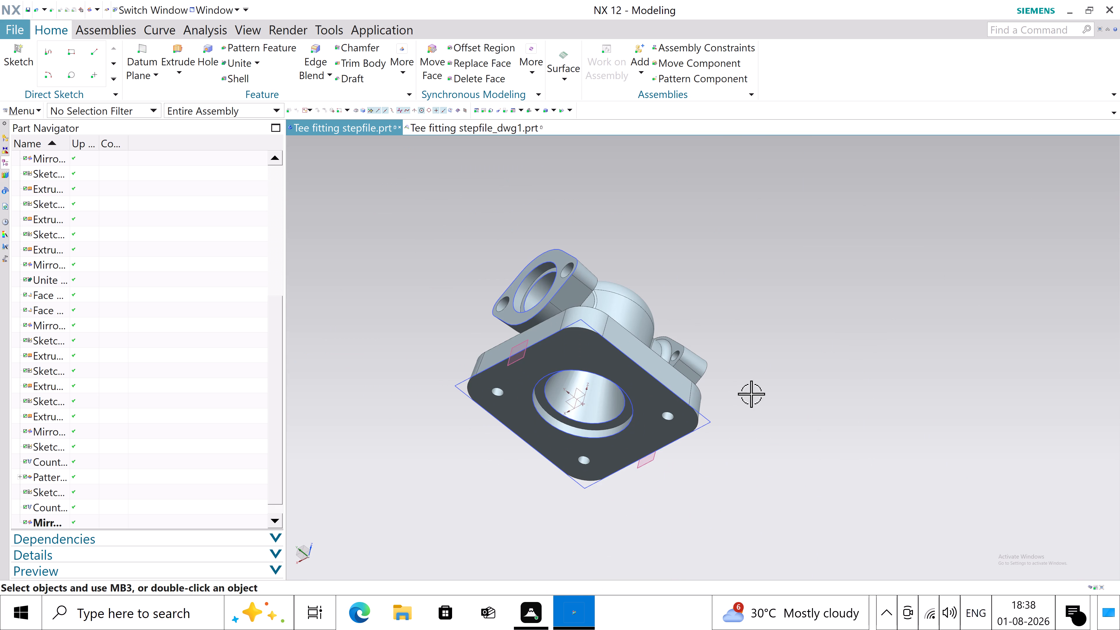
middle_click_drag(751, 394, 666, 395)
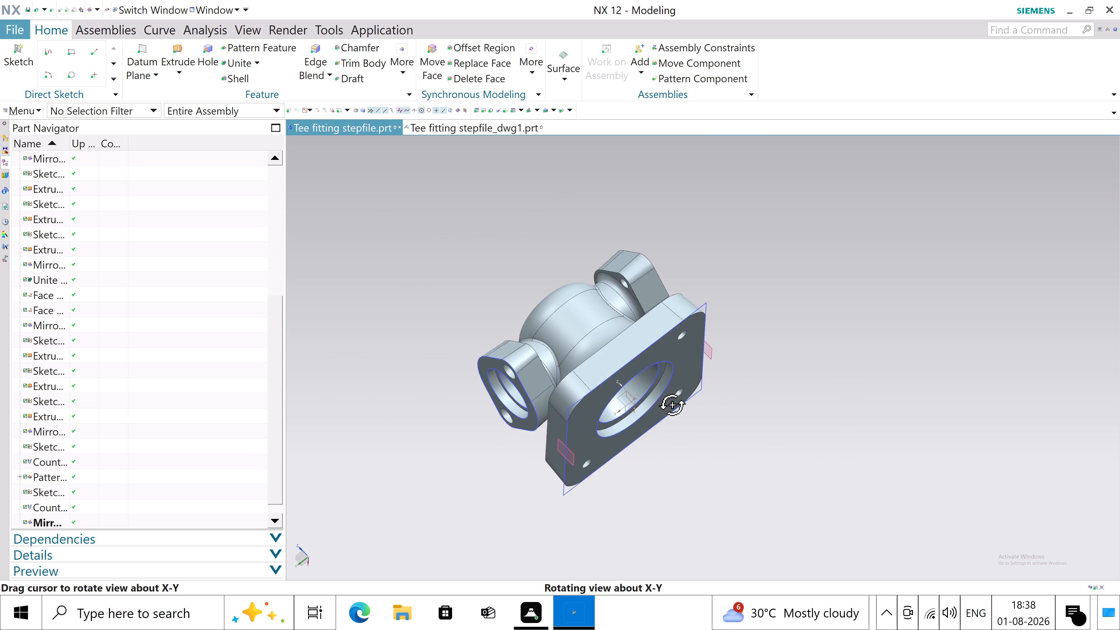
middle_click_drag(666, 395, 742, 374)
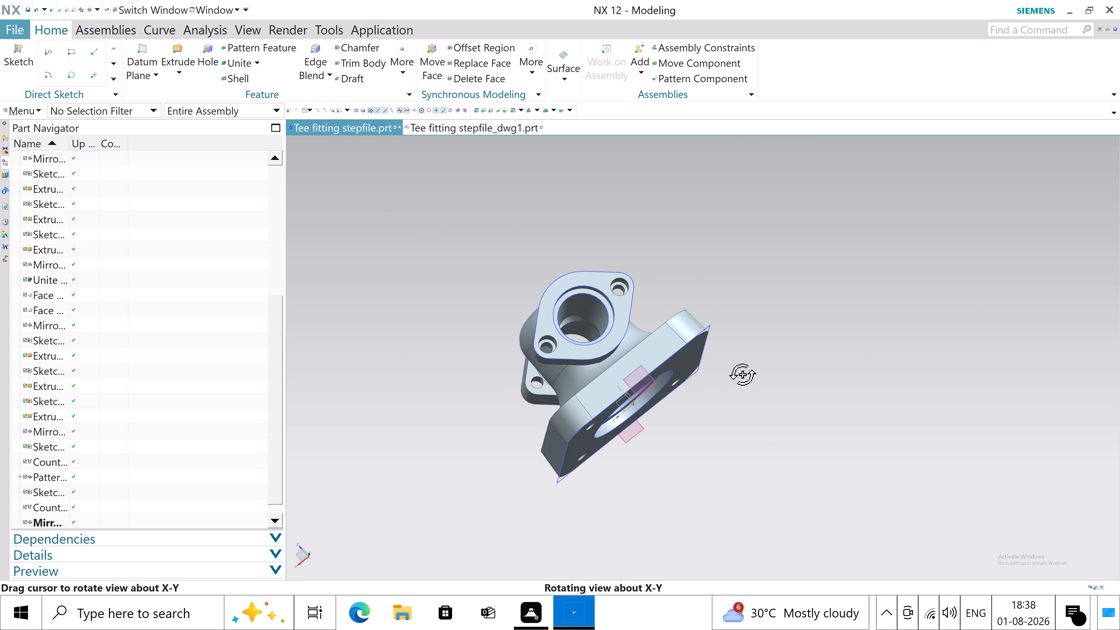
middle_click_drag(742, 374, 818, 372)
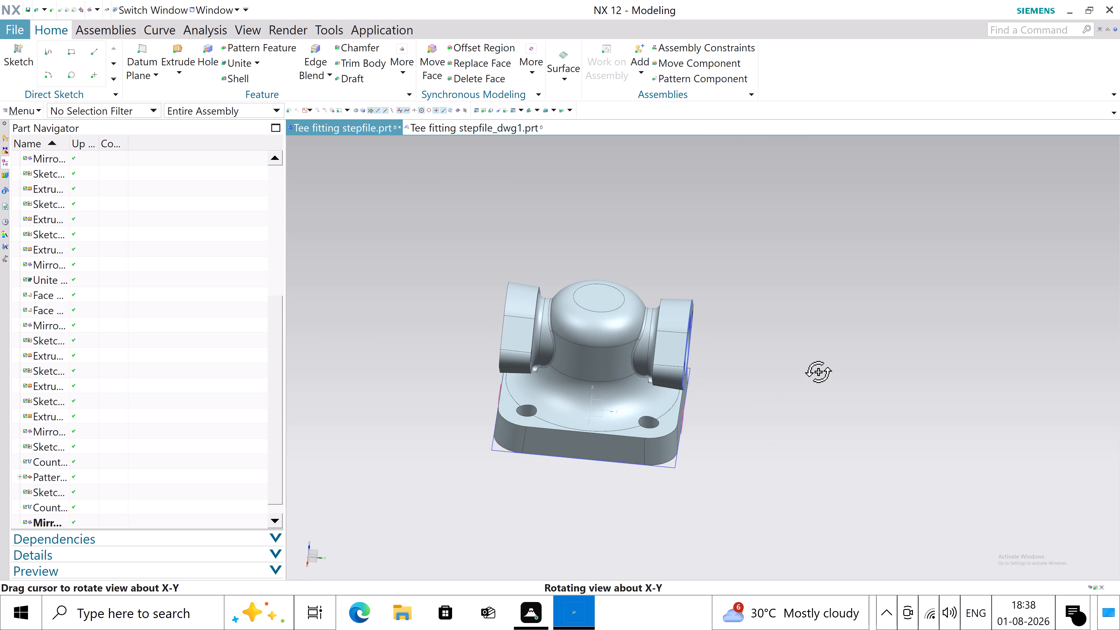
middle_click_drag(818, 372, 811, 346)
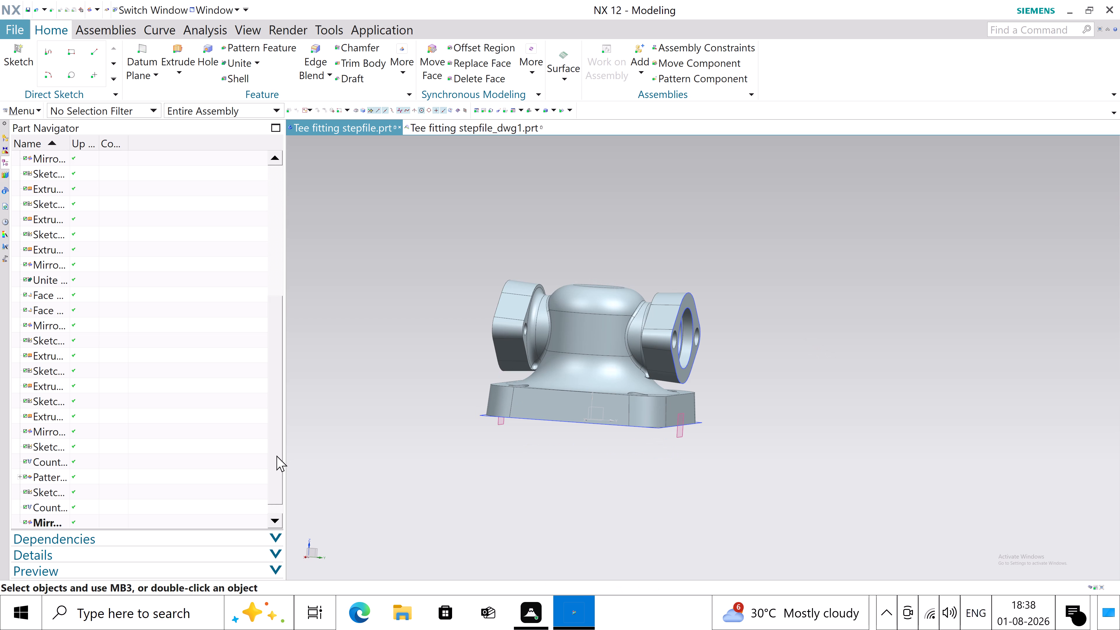
scroll(268, 456, "down", 3)
middle_click_drag(524, 476, 540, 419)
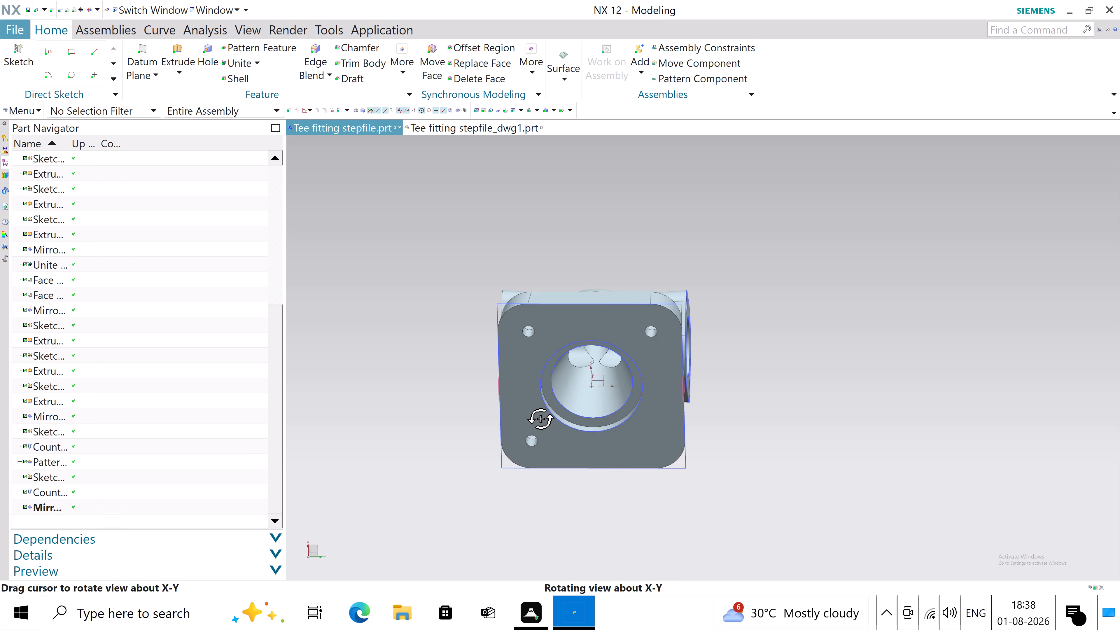
middle_click_drag(540, 419, 531, 407)
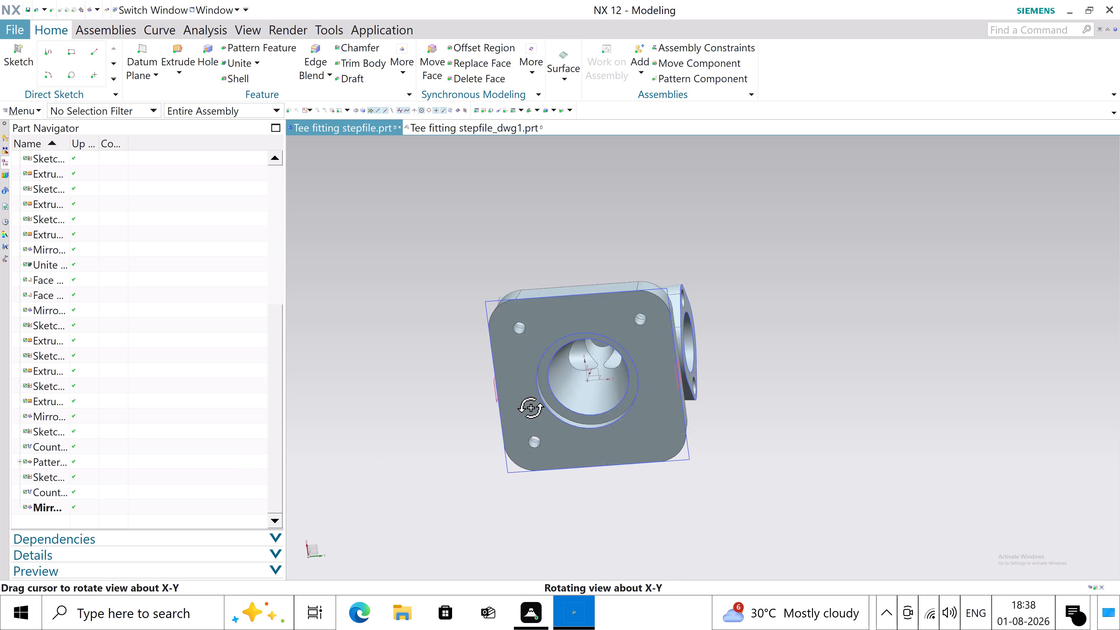
middle_click_drag(531, 407, 432, 307)
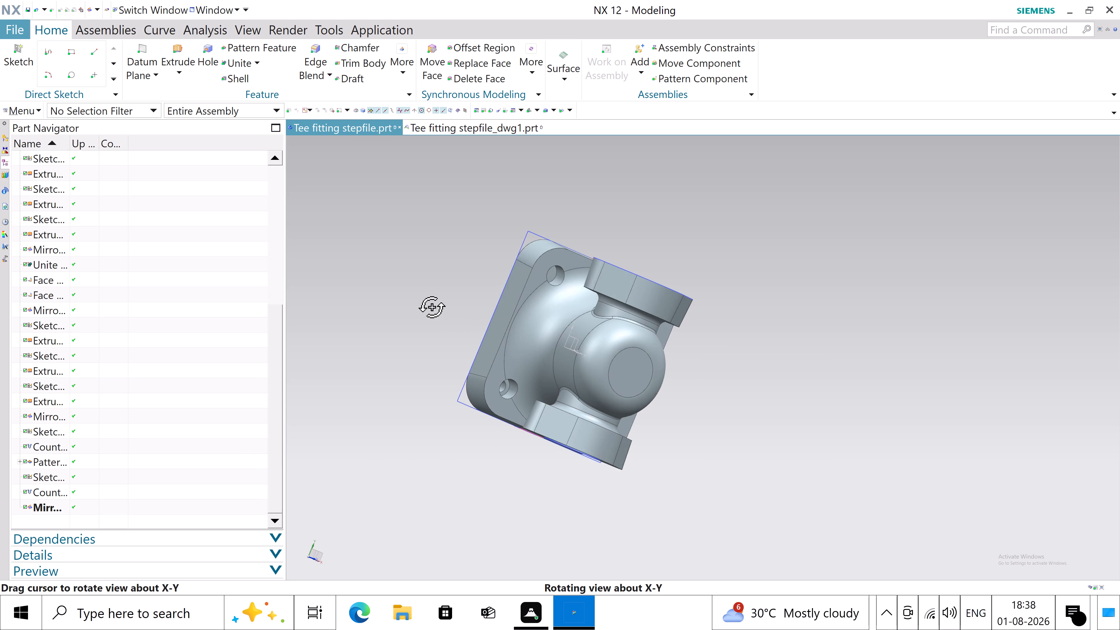
middle_click_drag(432, 307, 401, 284)
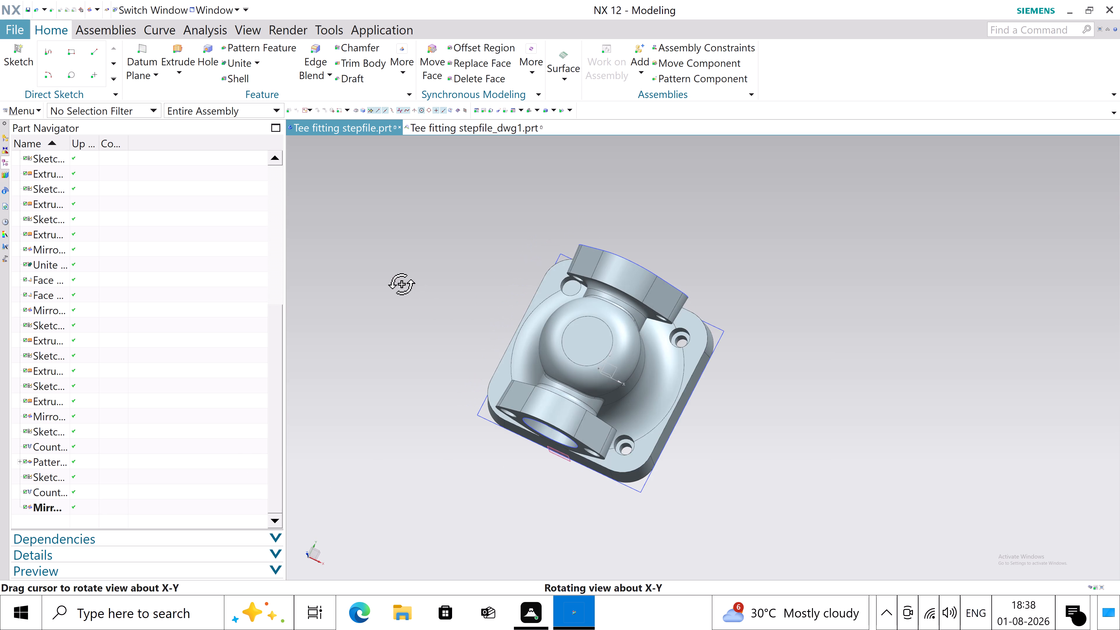
middle_click_drag(401, 284, 407, 292)
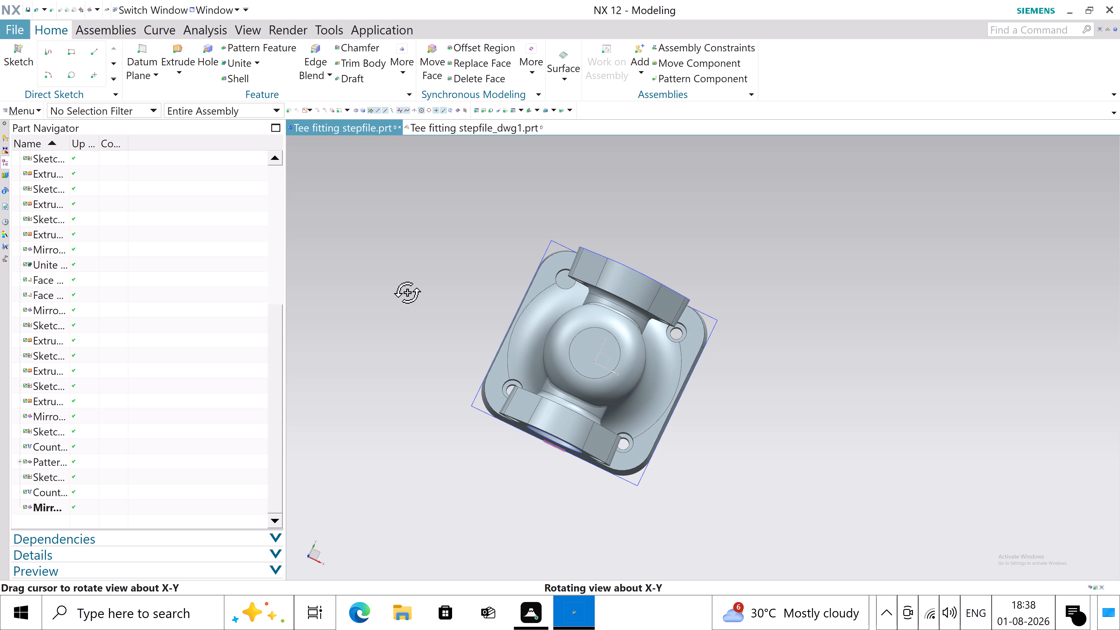
middle_click_drag(407, 292, 405, 260)
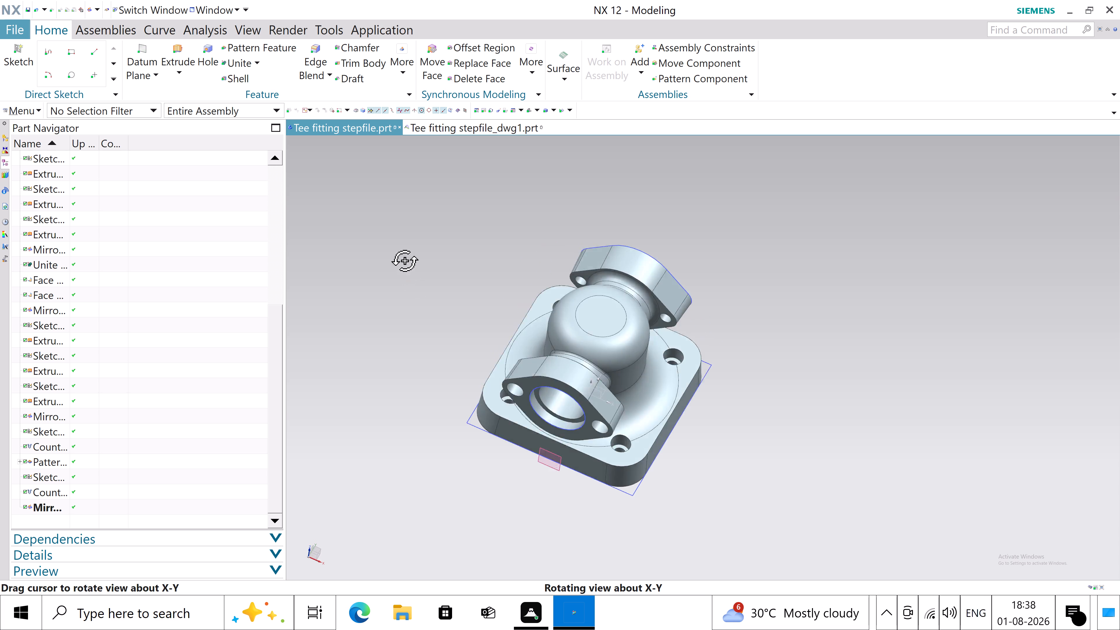
middle_click_drag(405, 260, 348, 216)
scroll(553, 335, "up", 3)
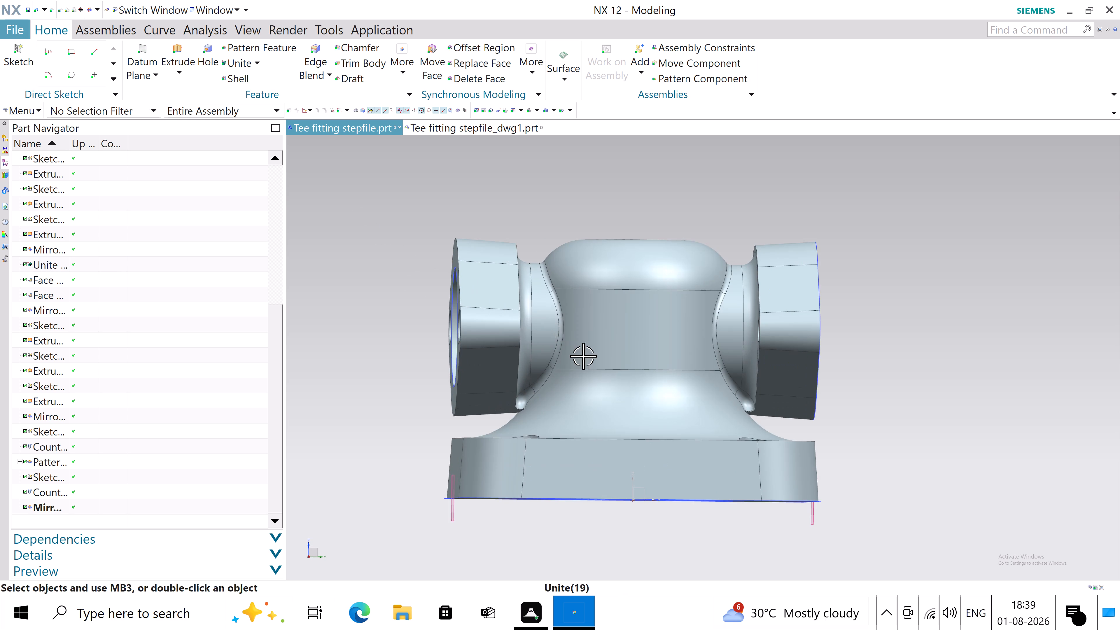
scroll(583, 356, "down", 2)
middle_click_drag(617, 505, 702, 563)
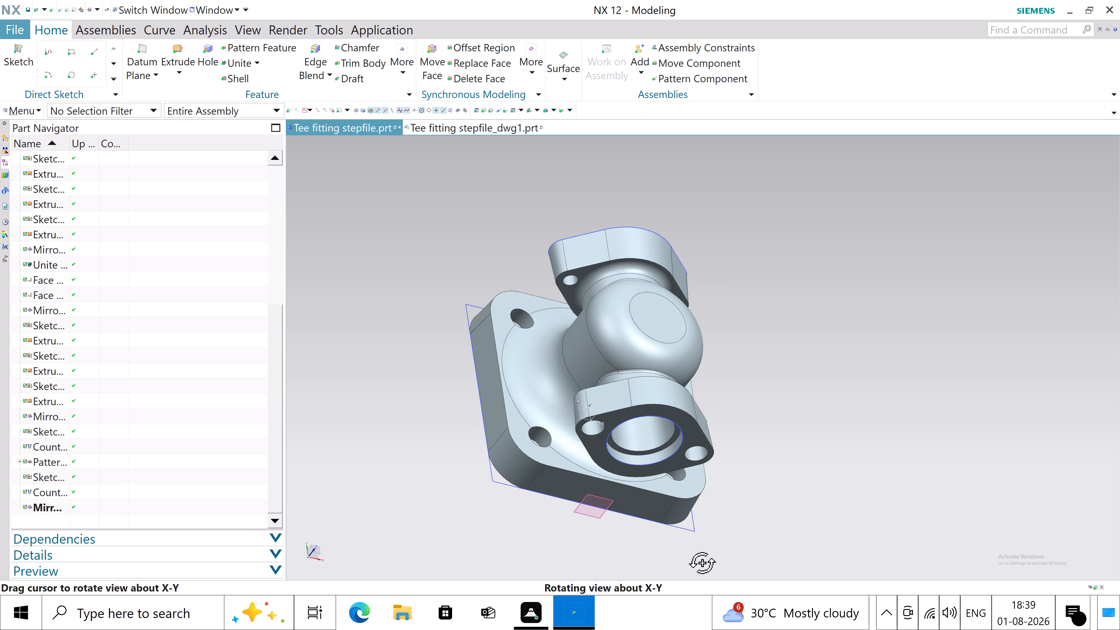
middle_click_drag(702, 563, 676, 547)
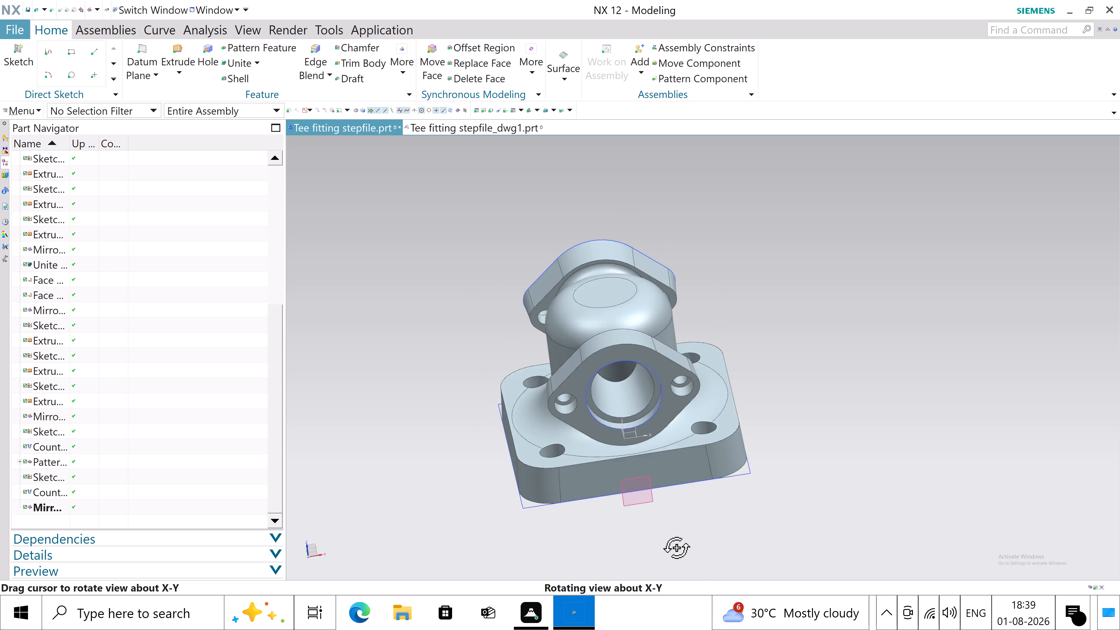
middle_click_drag(676, 547, 648, 503)
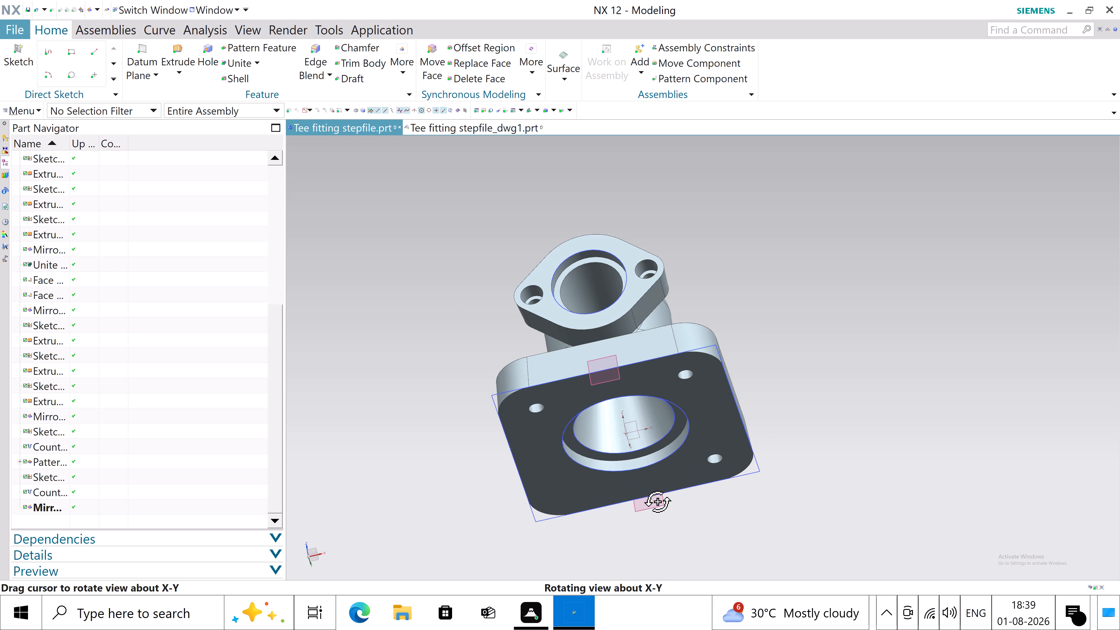
middle_click_drag(648, 503, 622, 541)
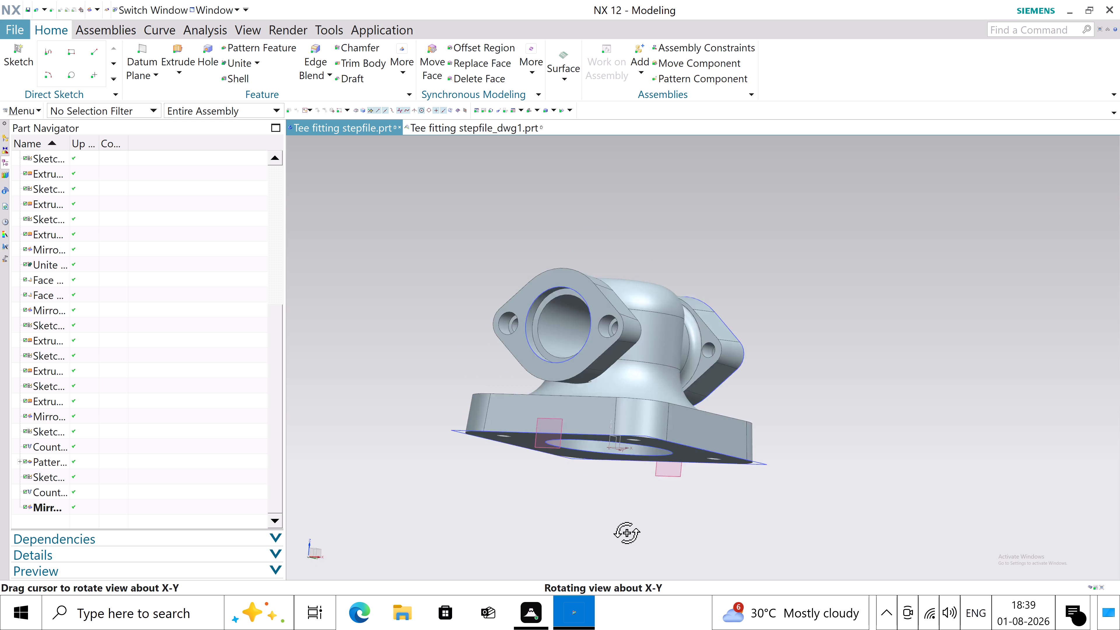
middle_click_drag(622, 541, 575, 549)
middle_click_drag(619, 548, 614, 544)
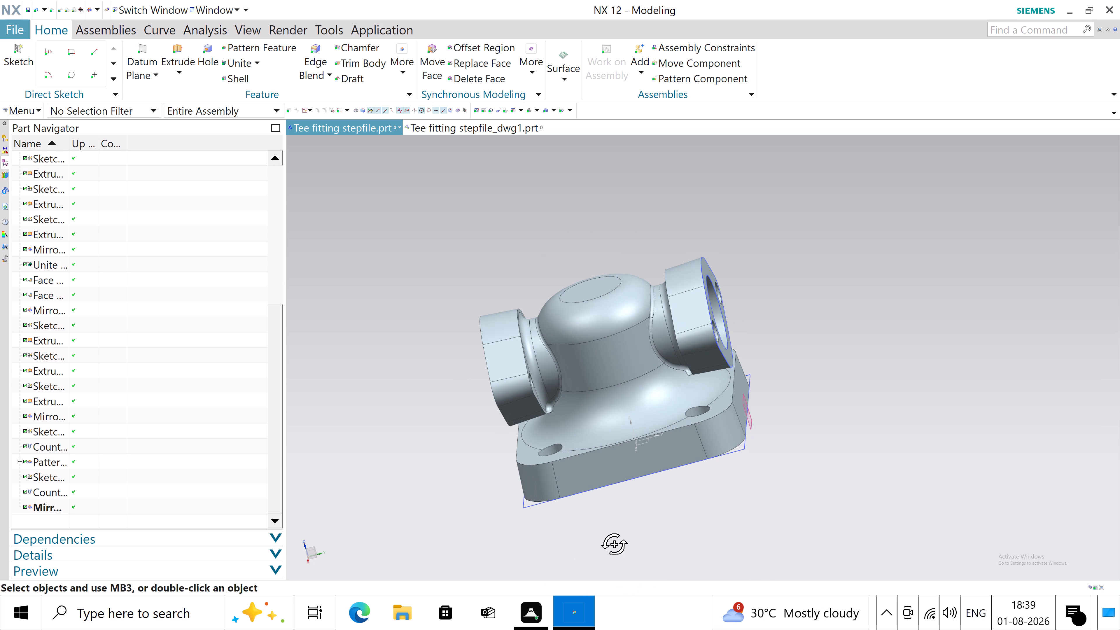
middle_click_drag(614, 544, 589, 454)
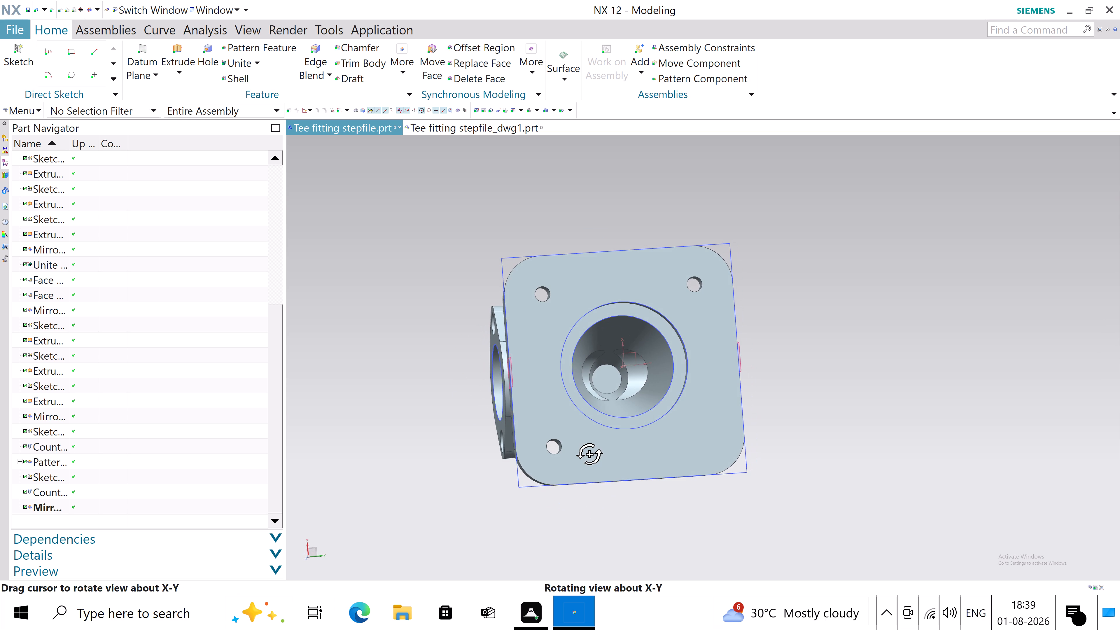
middle_click_drag(589, 454, 608, 521)
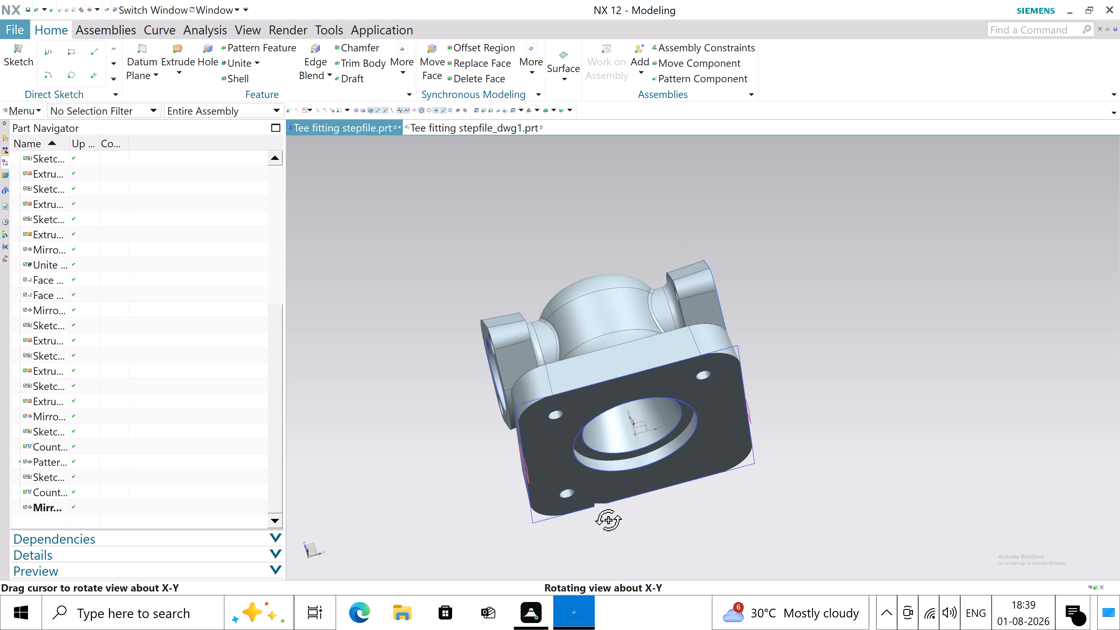
middle_click_drag(608, 521, 611, 568)
Save the tee fitting part.
key("ctrl+s")
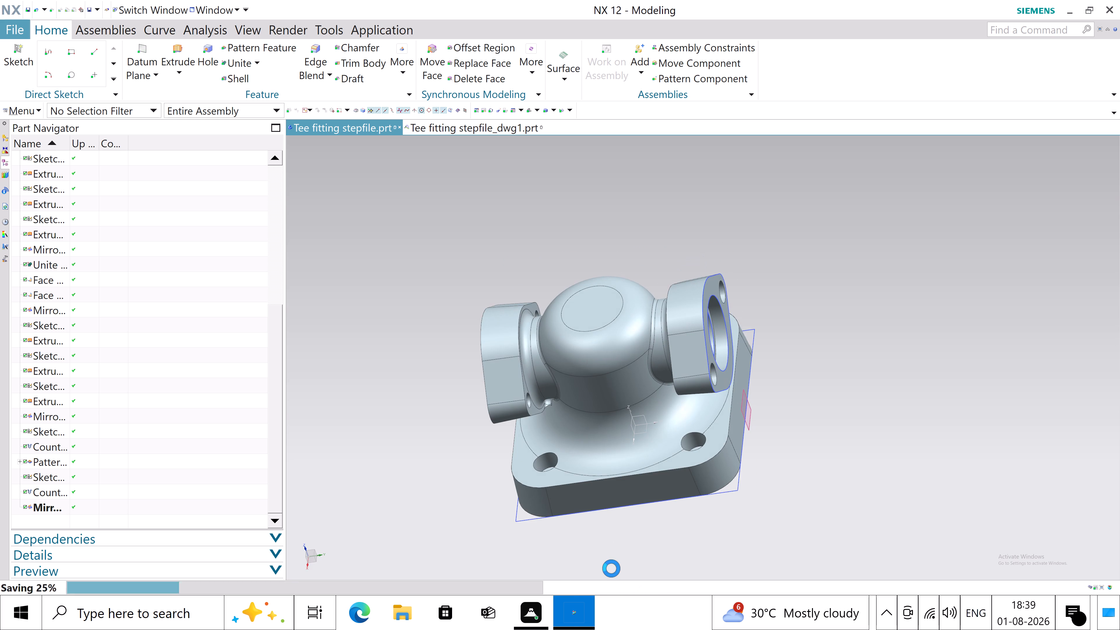
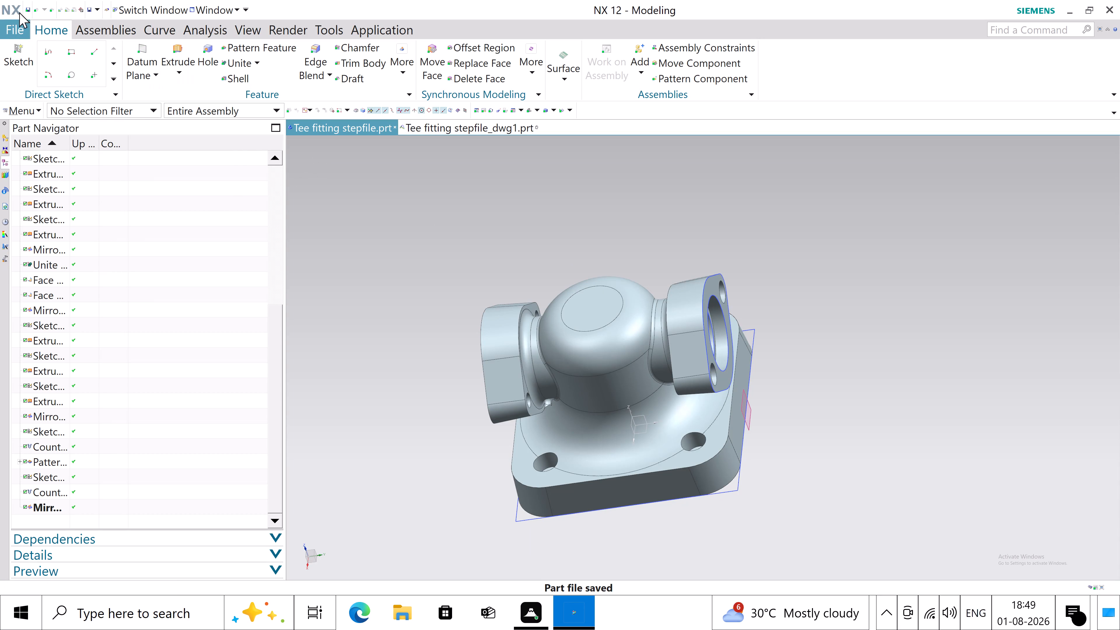
Save the tee fitting part as a STEP file under the existing name teefittingstepfile in the nx cad files 01-08-2026 folder.
left_click(6, 26)
left_click(67, 88)
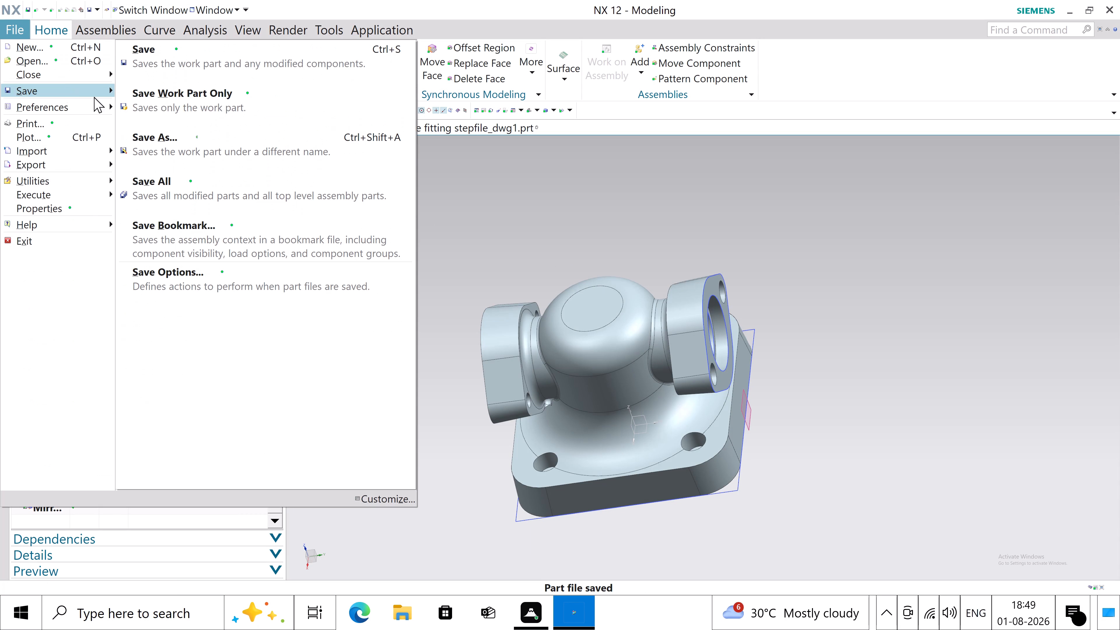
left_click(170, 141)
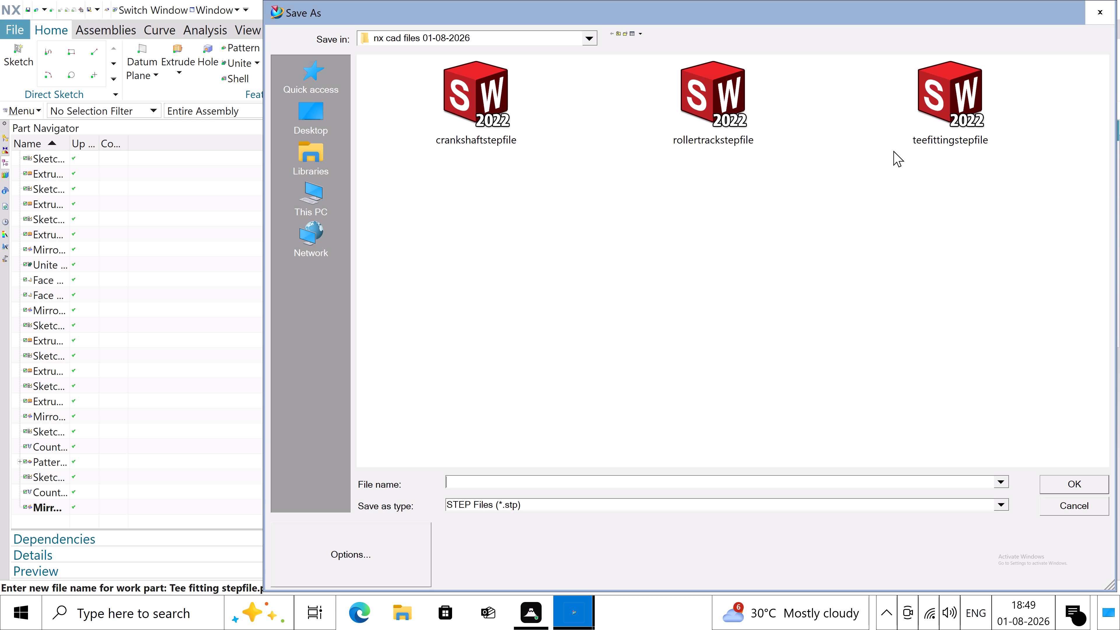
left_click(942, 128)
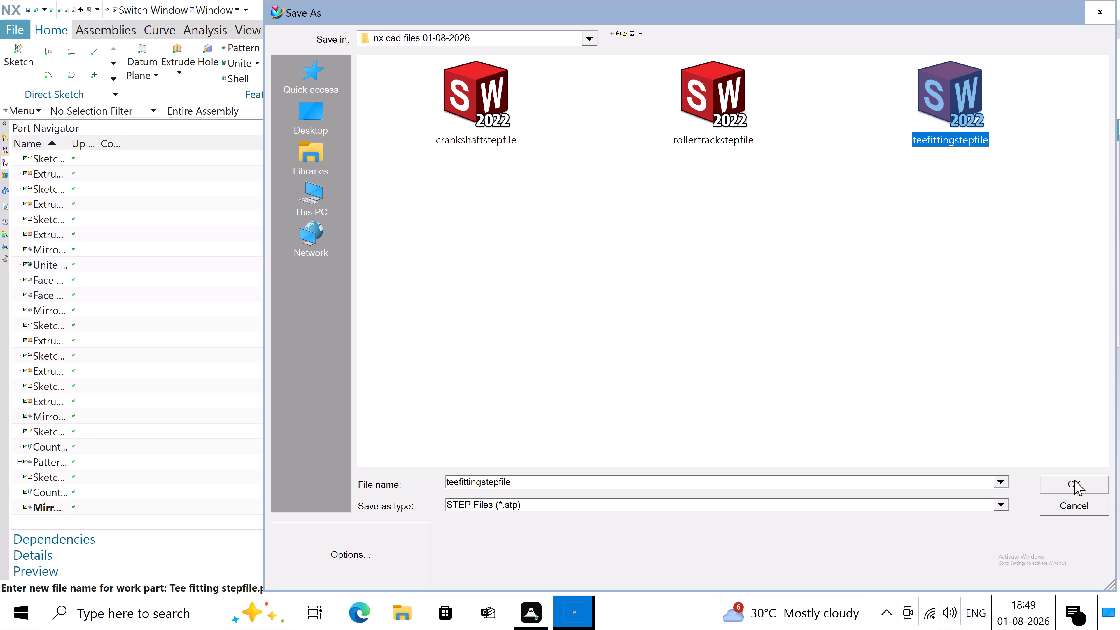
left_click(1074, 483)
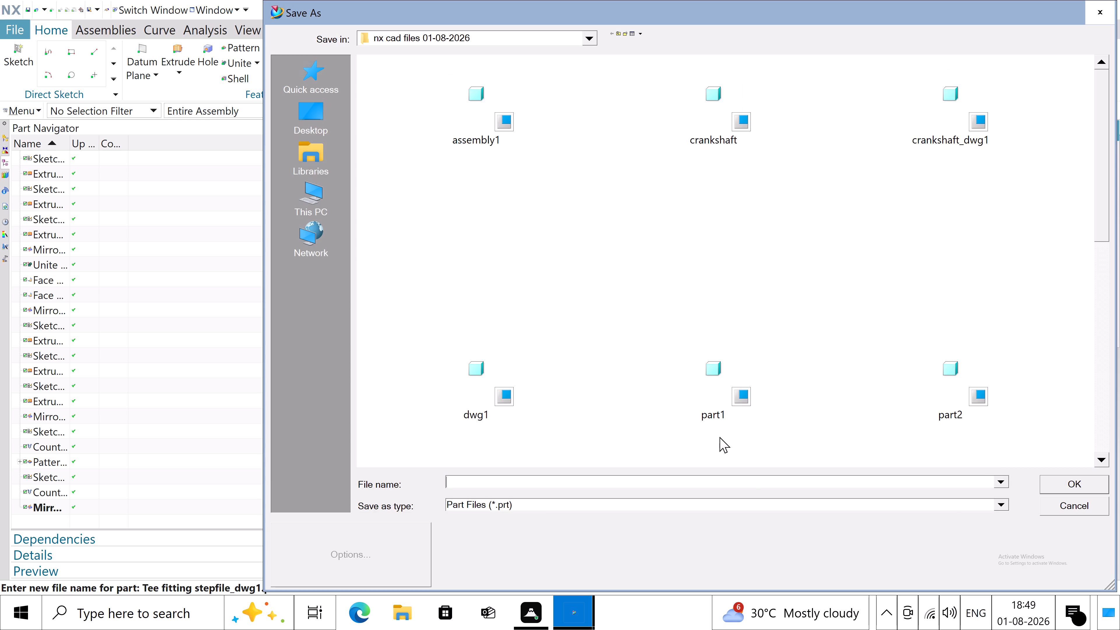
Set the linked drawing's Save As type to STEP, name it teefittingstepfiles, continue the save and dismiss the information report.
left_click(999, 503)
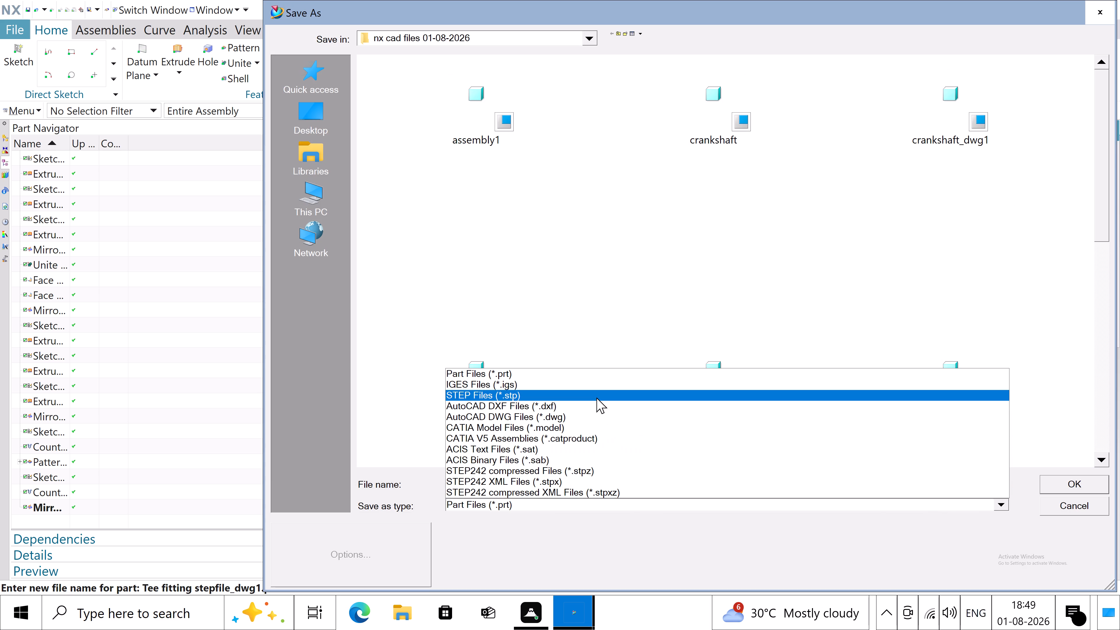
left_click(596, 397)
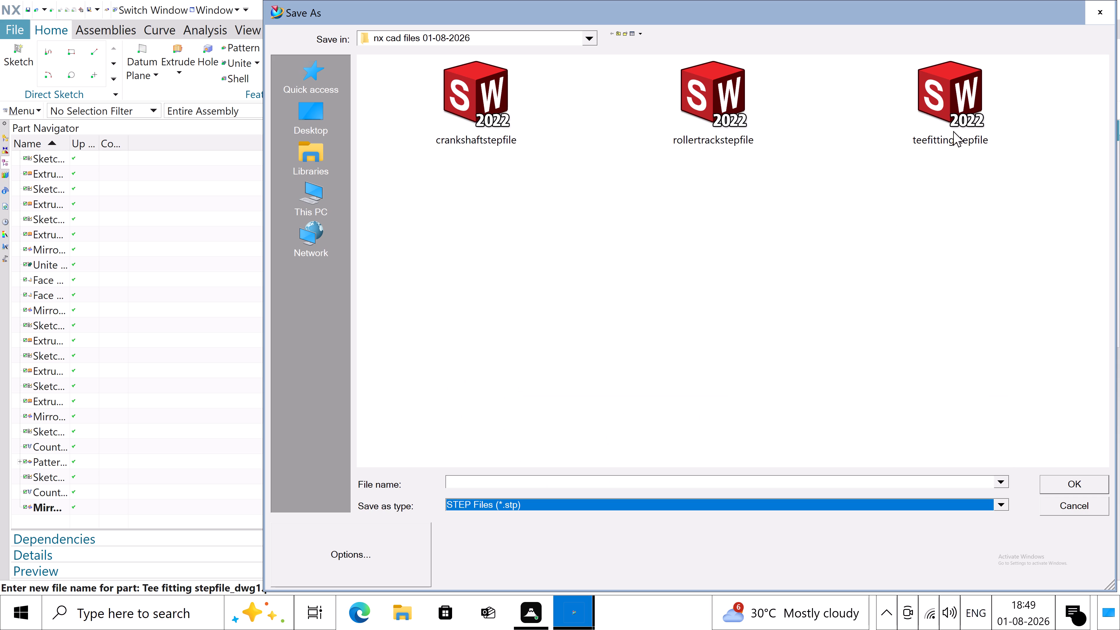
left_click(953, 122)
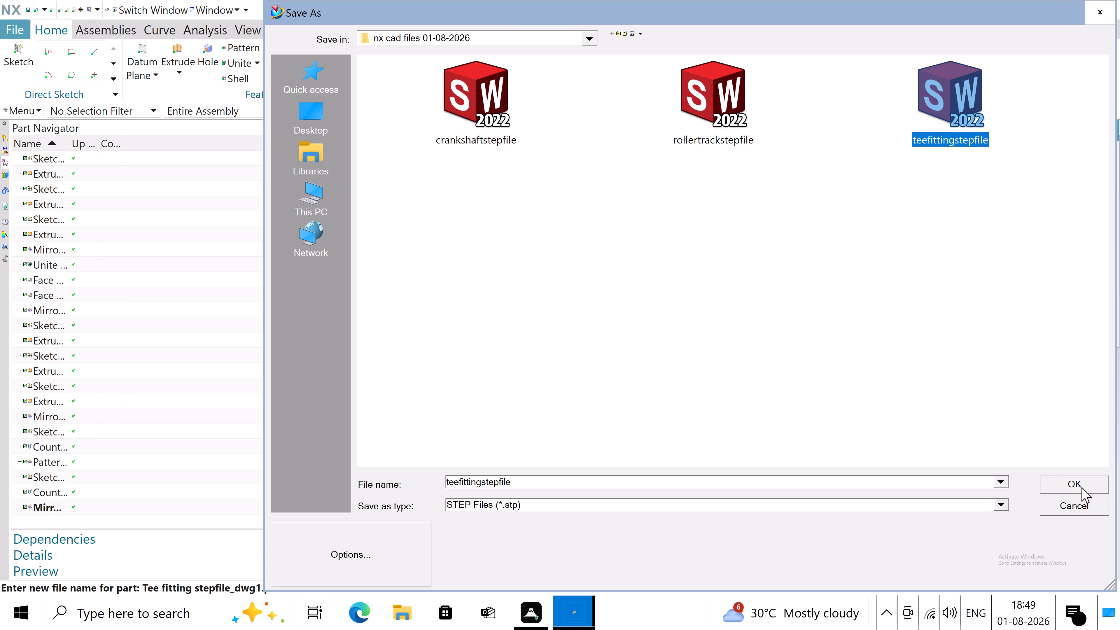
left_click(1081, 487)
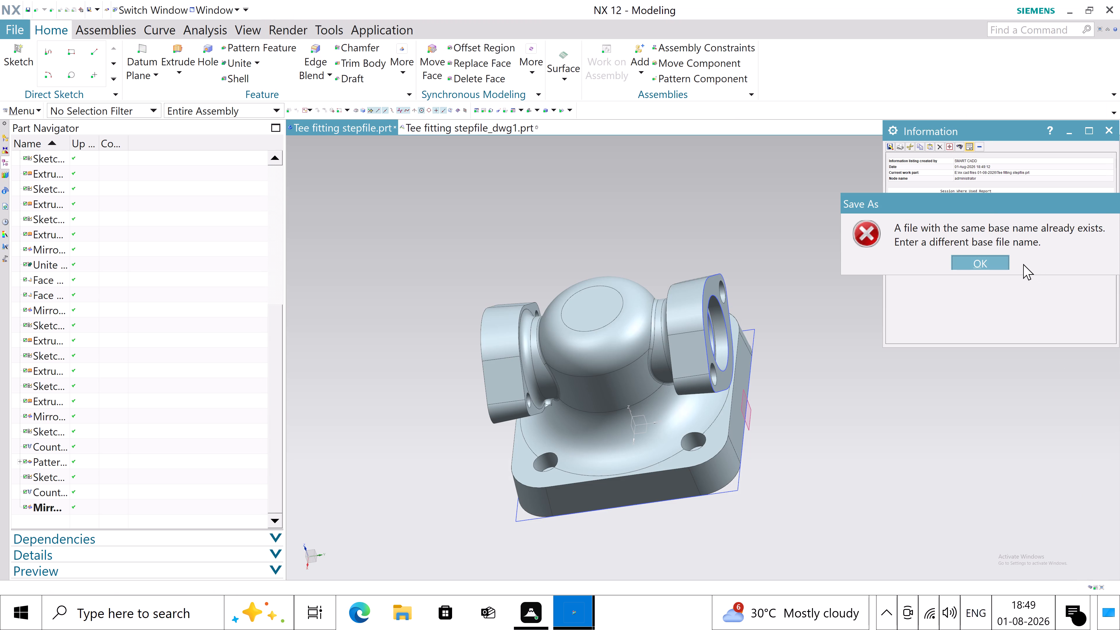
left_click(991, 262)
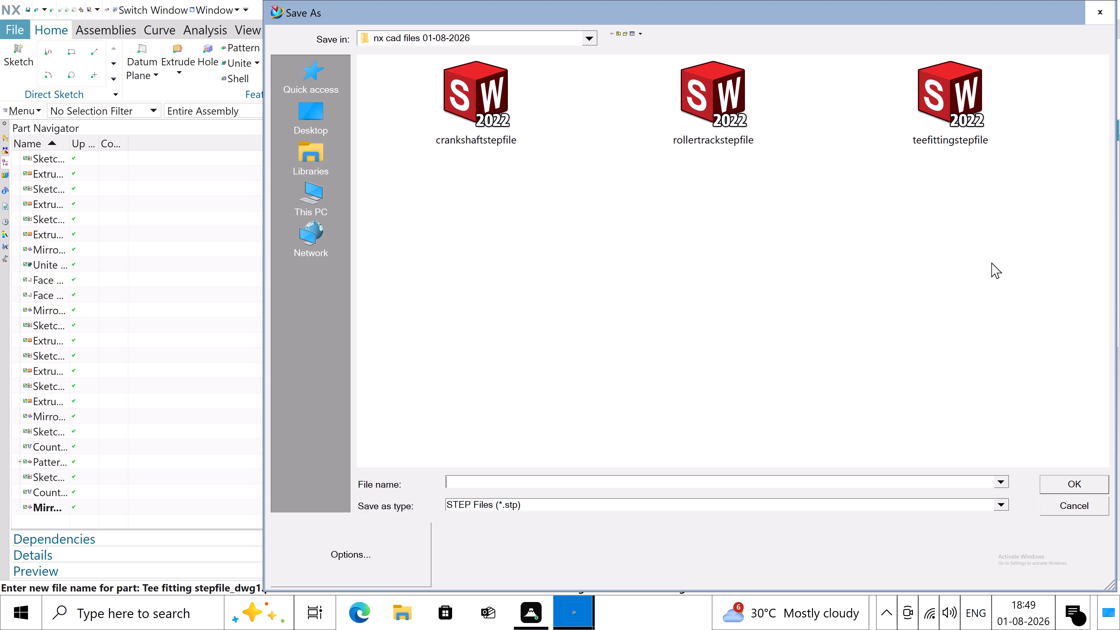
left_click(969, 122)
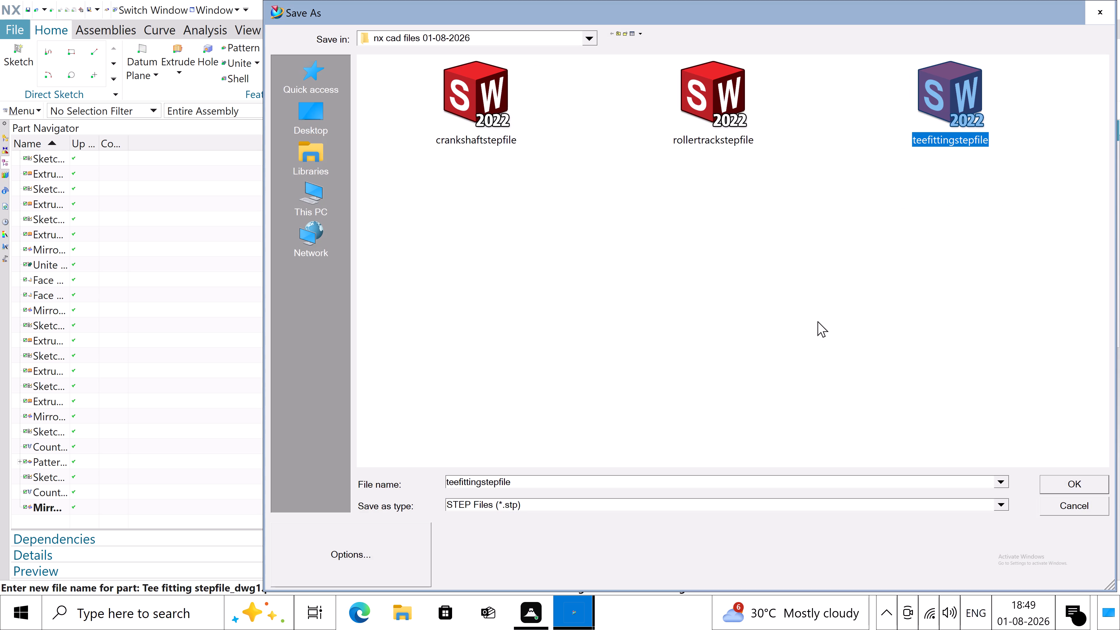
left_click(555, 482)
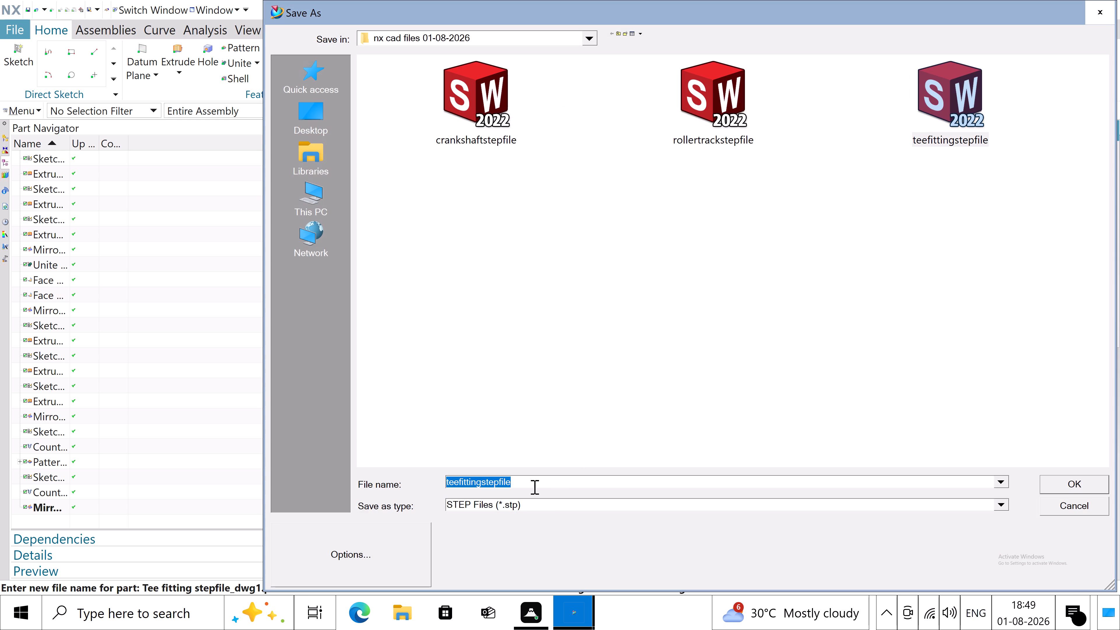
left_click(533, 487)
key("s")
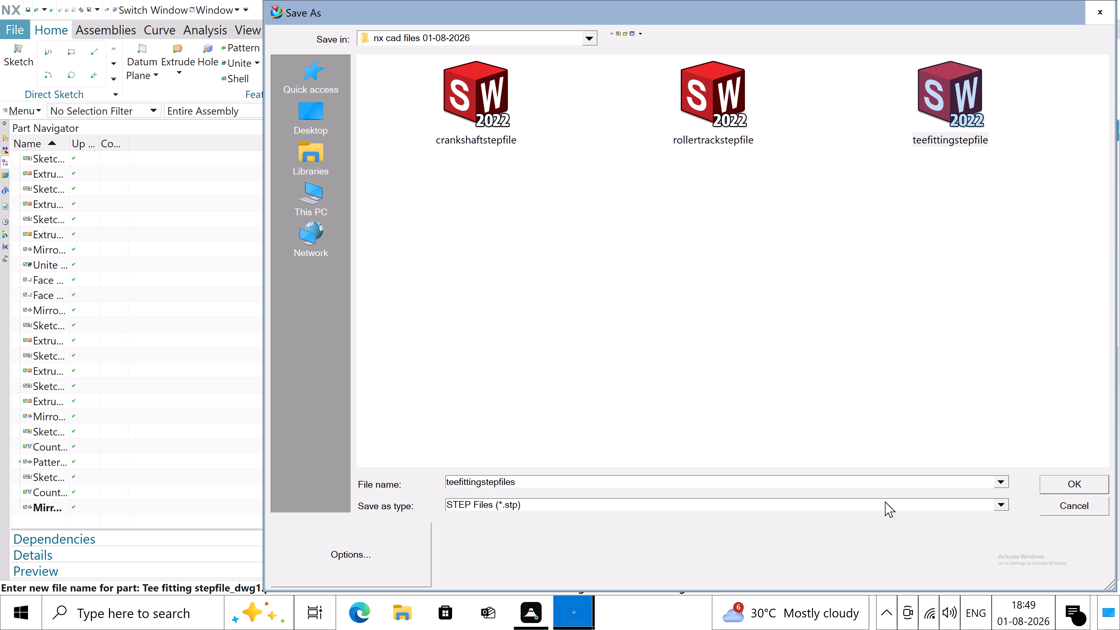
left_click(1063, 477)
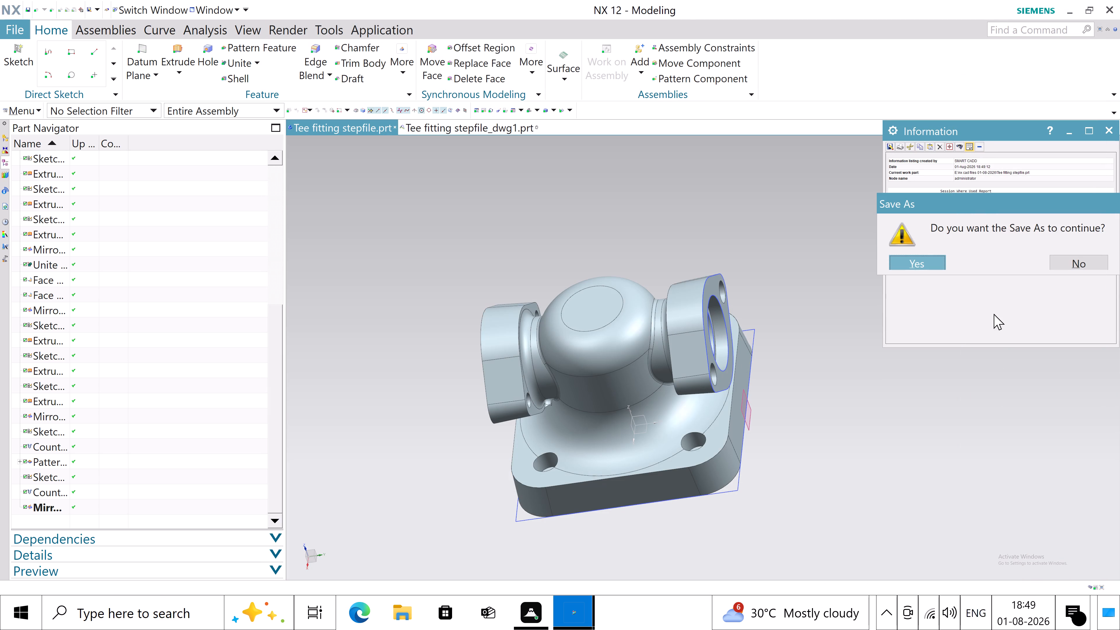
left_click(932, 256)
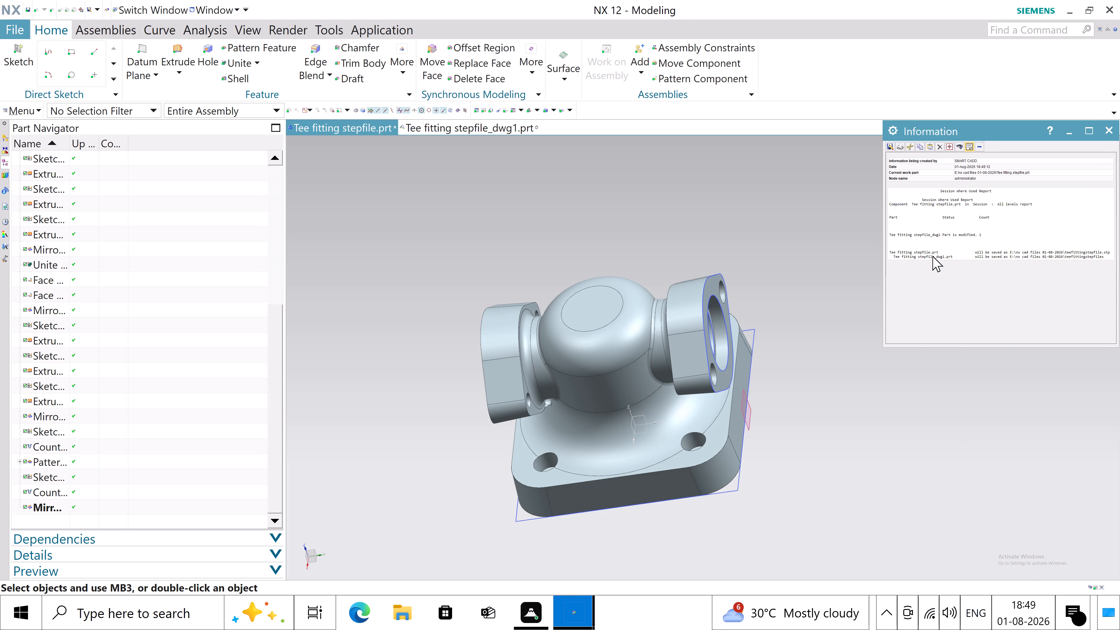
left_click(1107, 132)
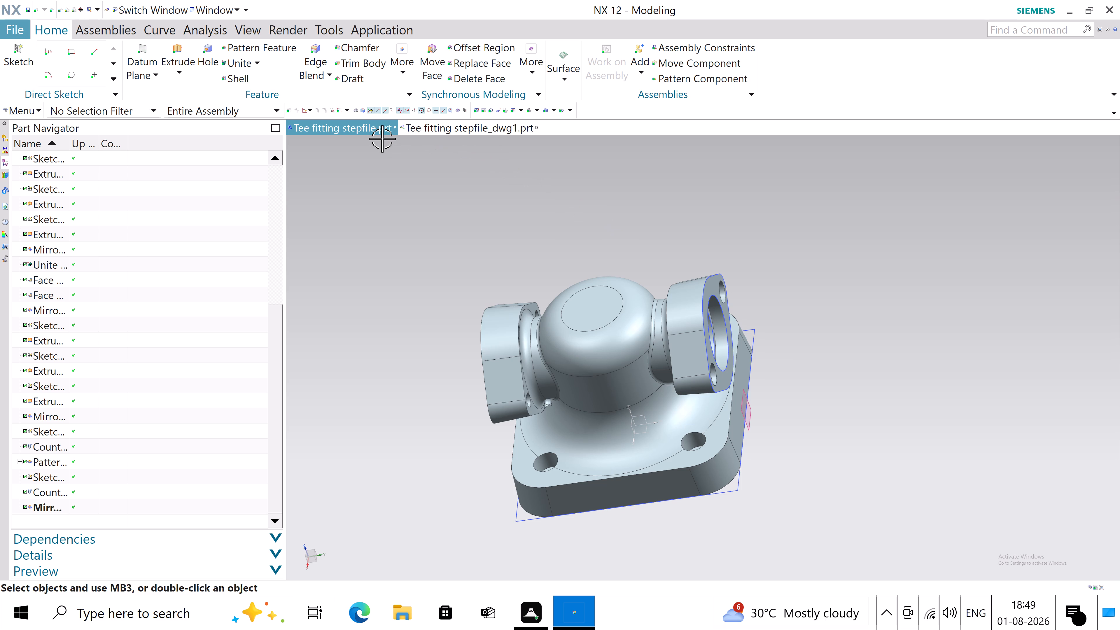
Close the outdated tee fitting drawing (dwg1) as part only, without saving it.
left_click(448, 129)
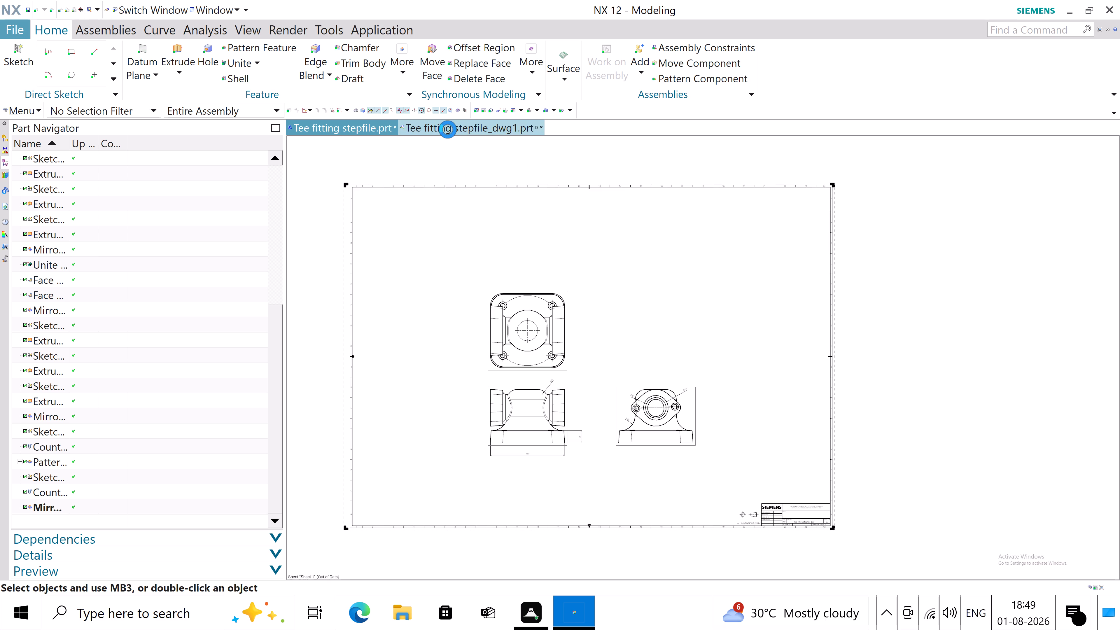
left_click(542, 129)
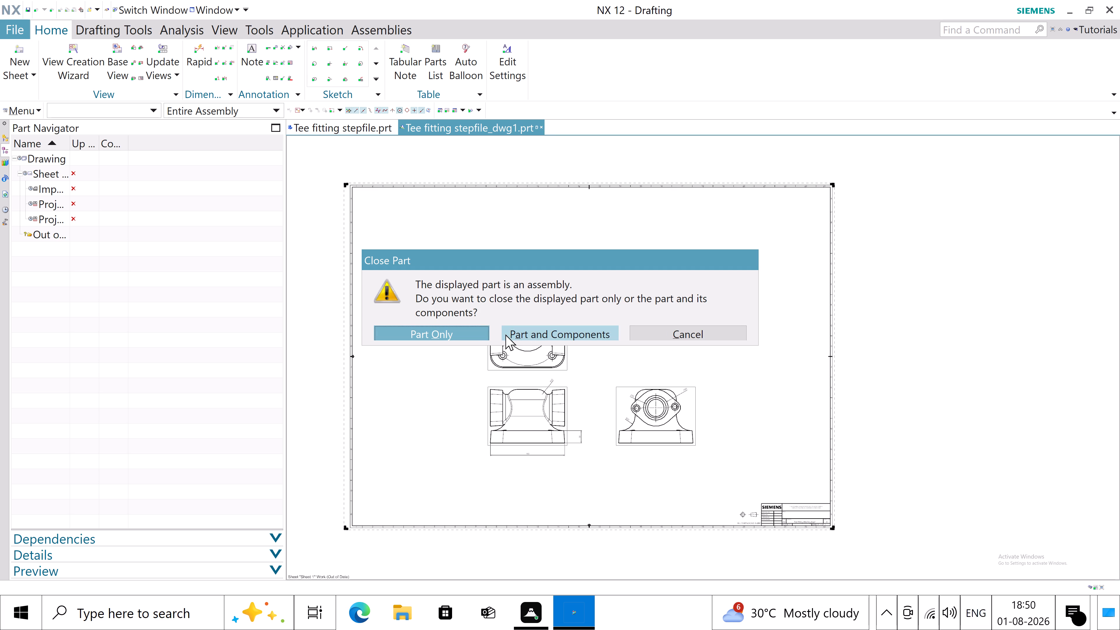
left_click(484, 332)
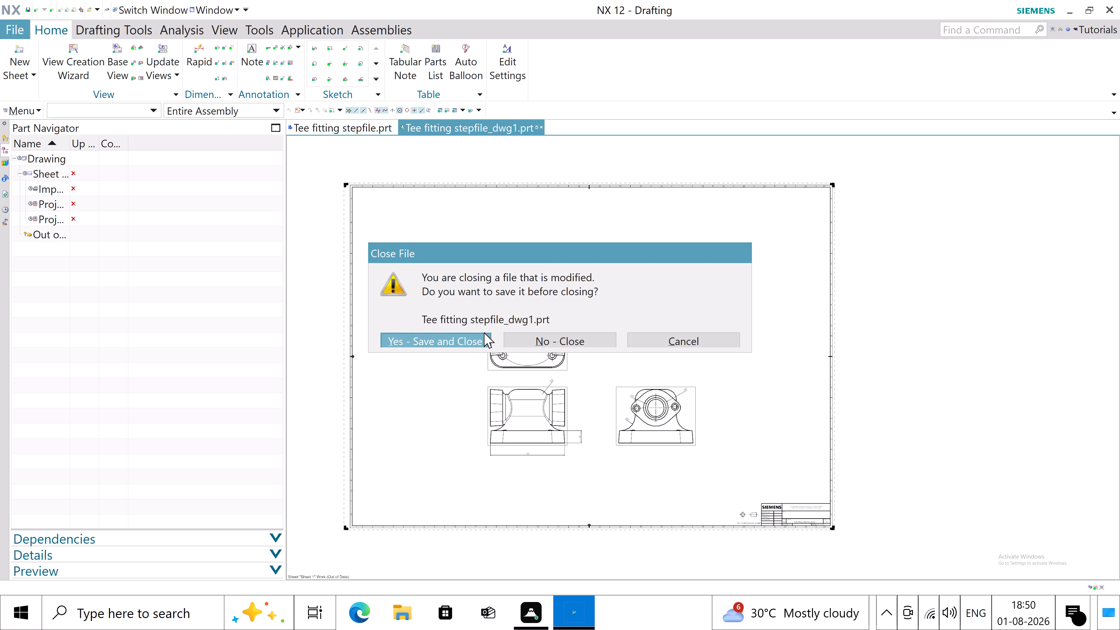
left_click(547, 342)
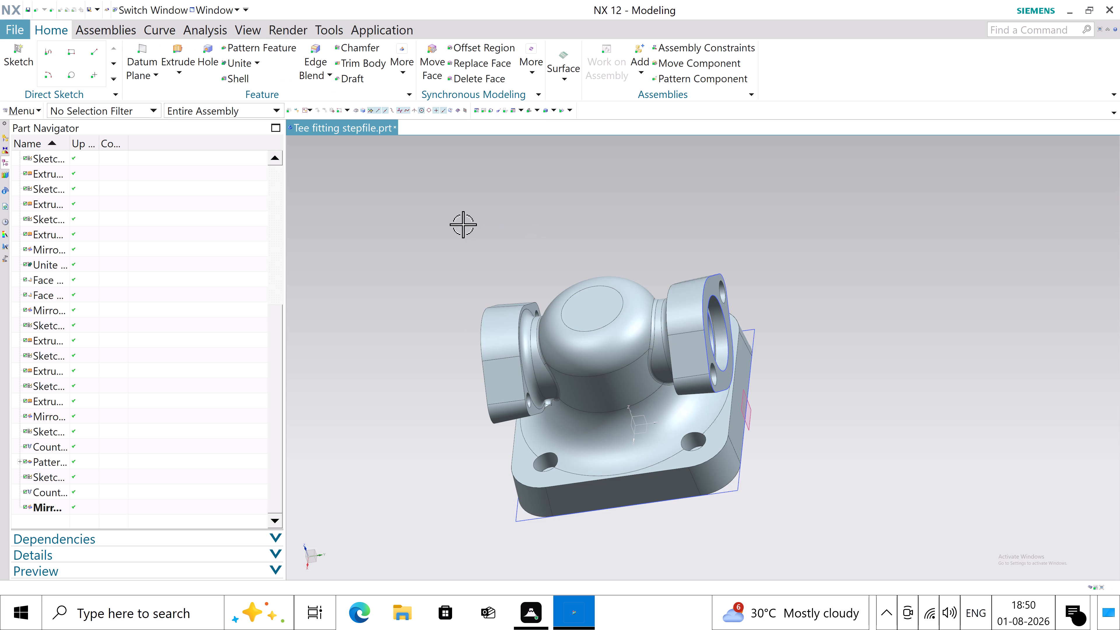
middle_click(458, 225)
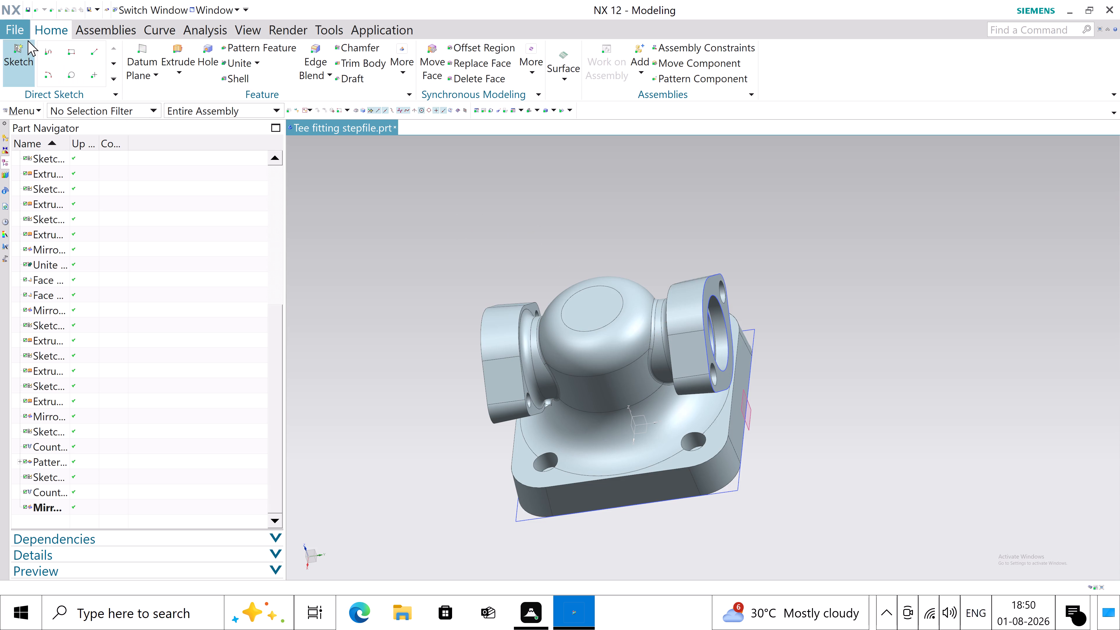
Create a new A0-size drawing referencing the tee fitting part, skipping the title block entries and the view creation wizard.
left_click(18, 29)
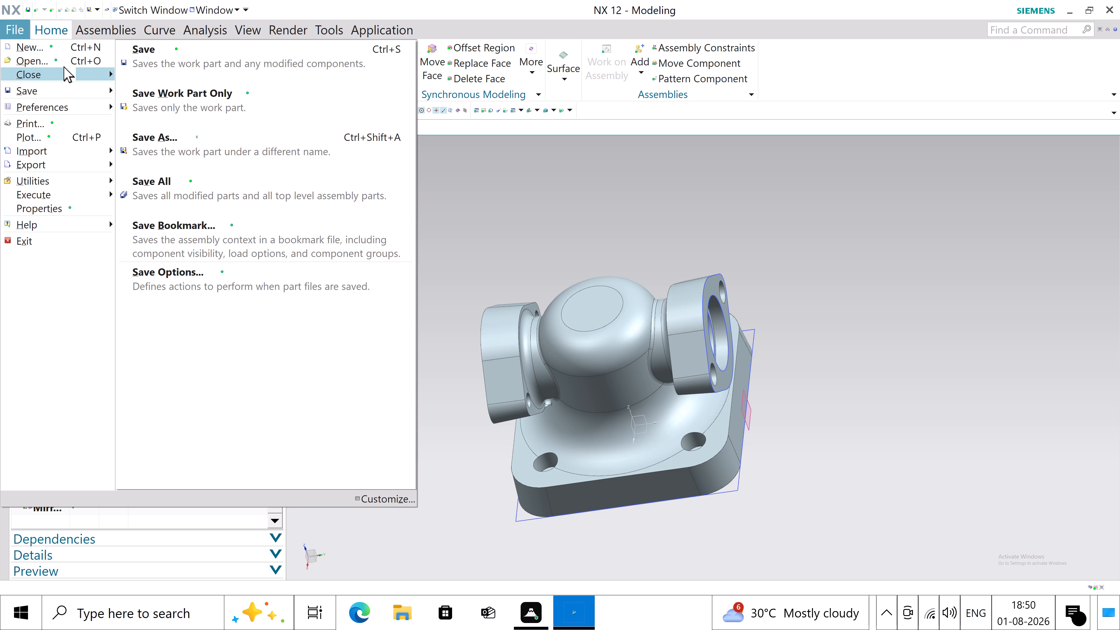
left_click(61, 48)
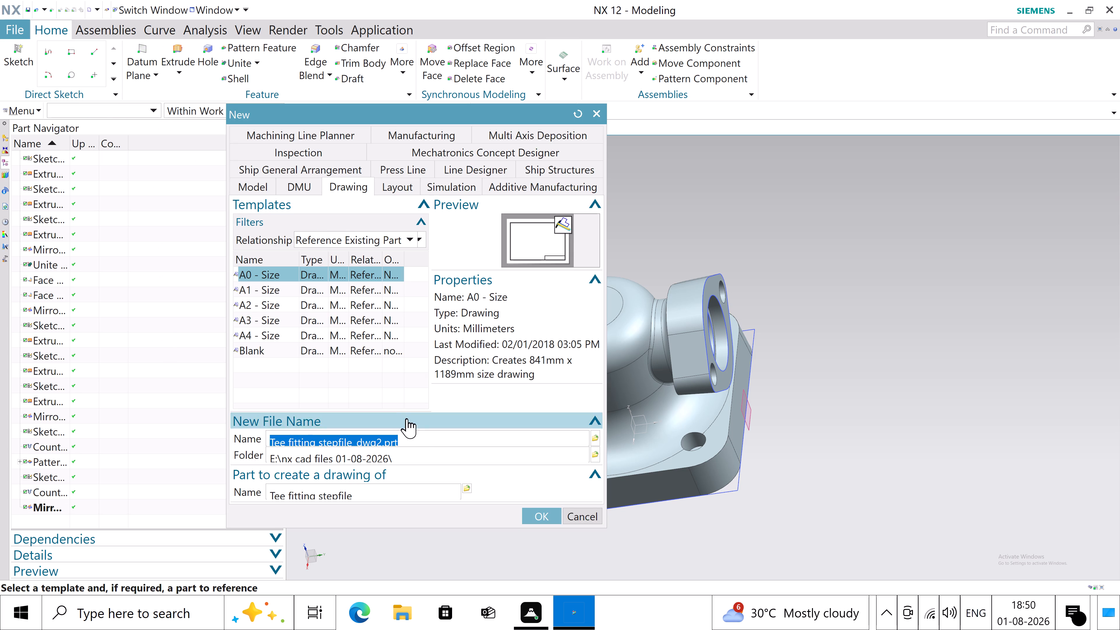
left_click(545, 518)
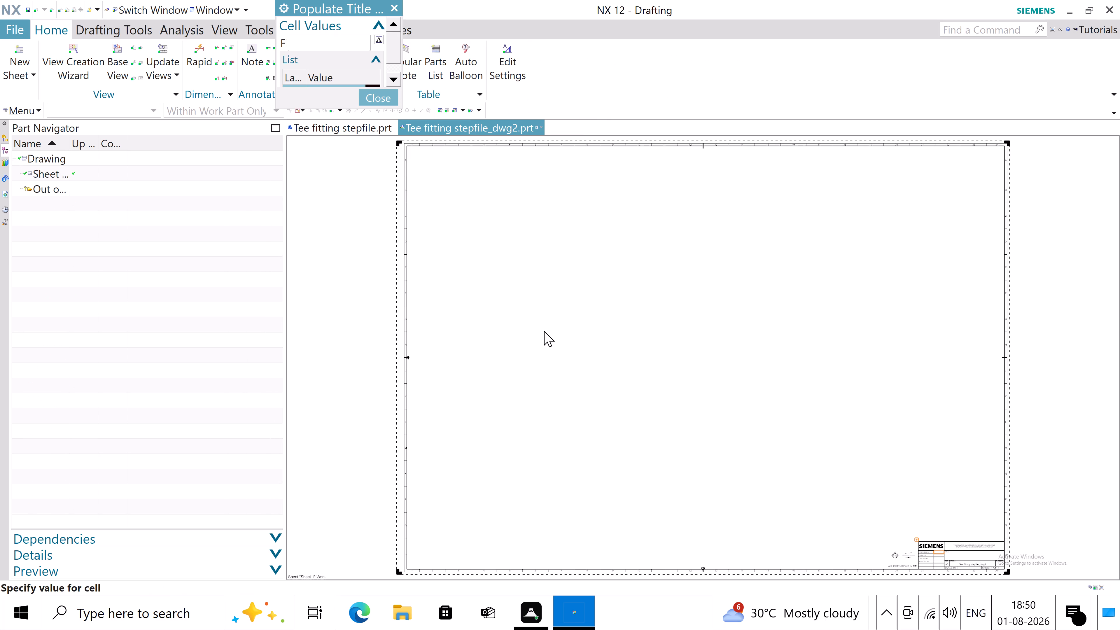
left_click(386, 102)
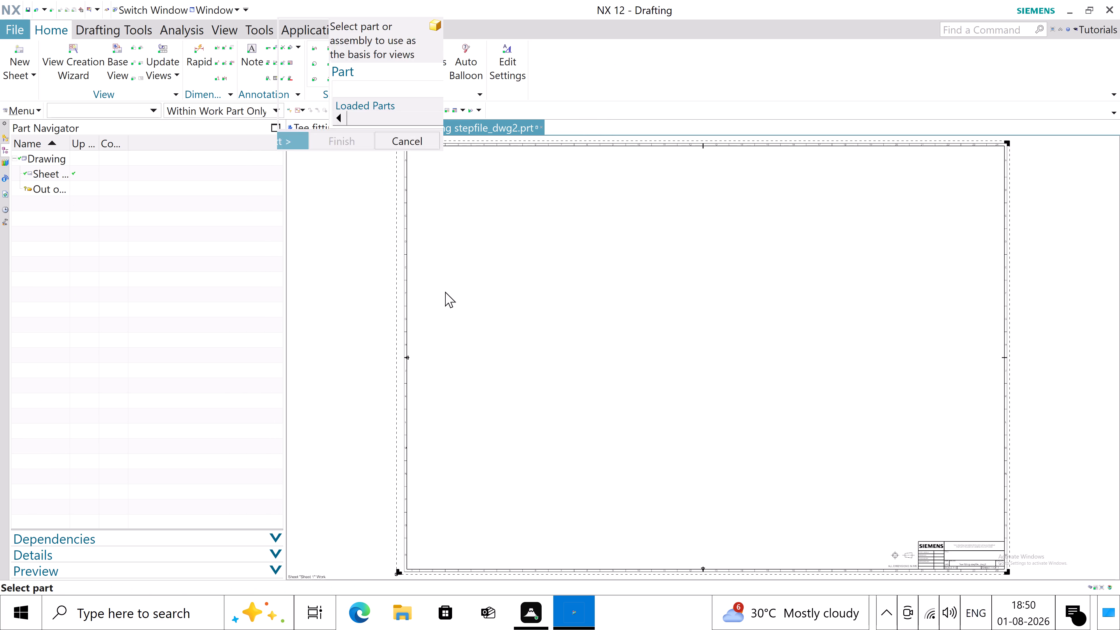
left_click(502, 139)
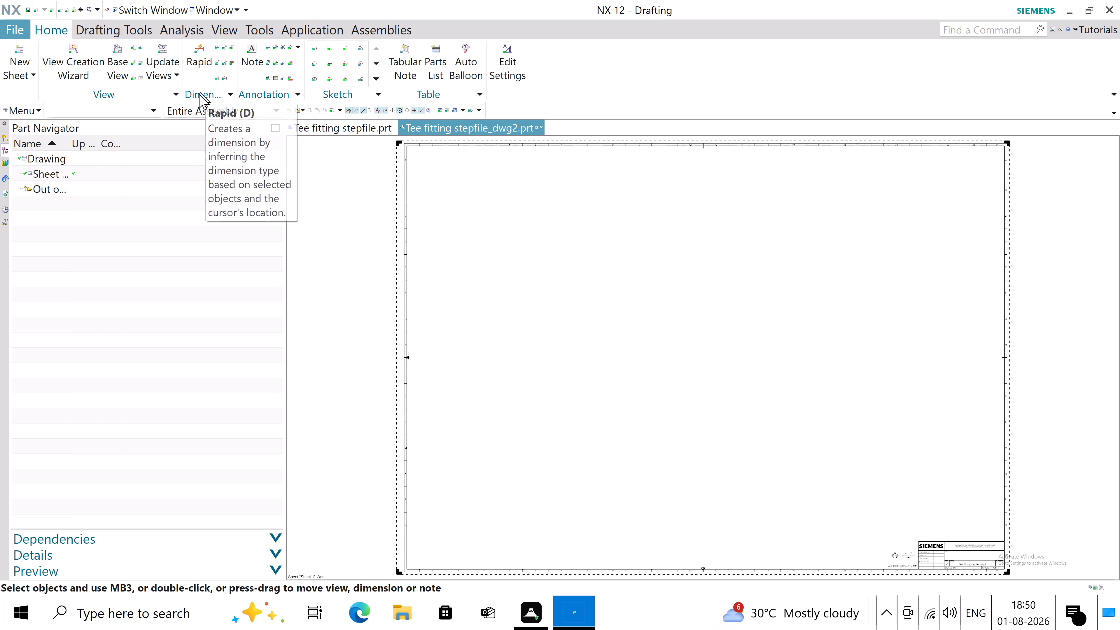
Place a base view of the tee fitting on the sheet using the Right model view at 1:1 scale.
left_click(109, 71)
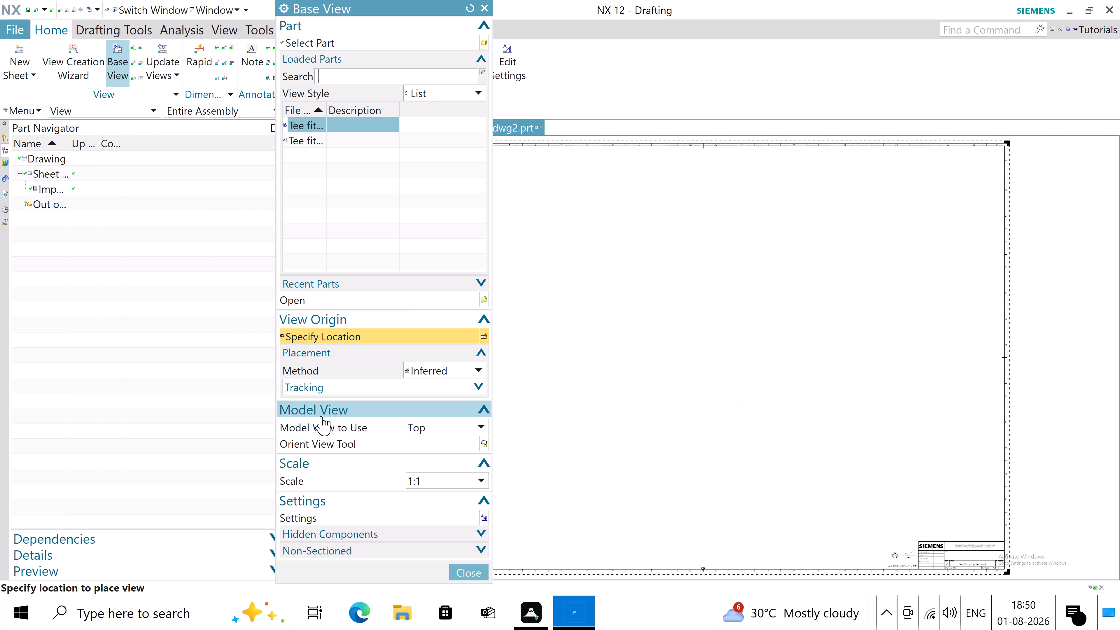
left_click(455, 422)
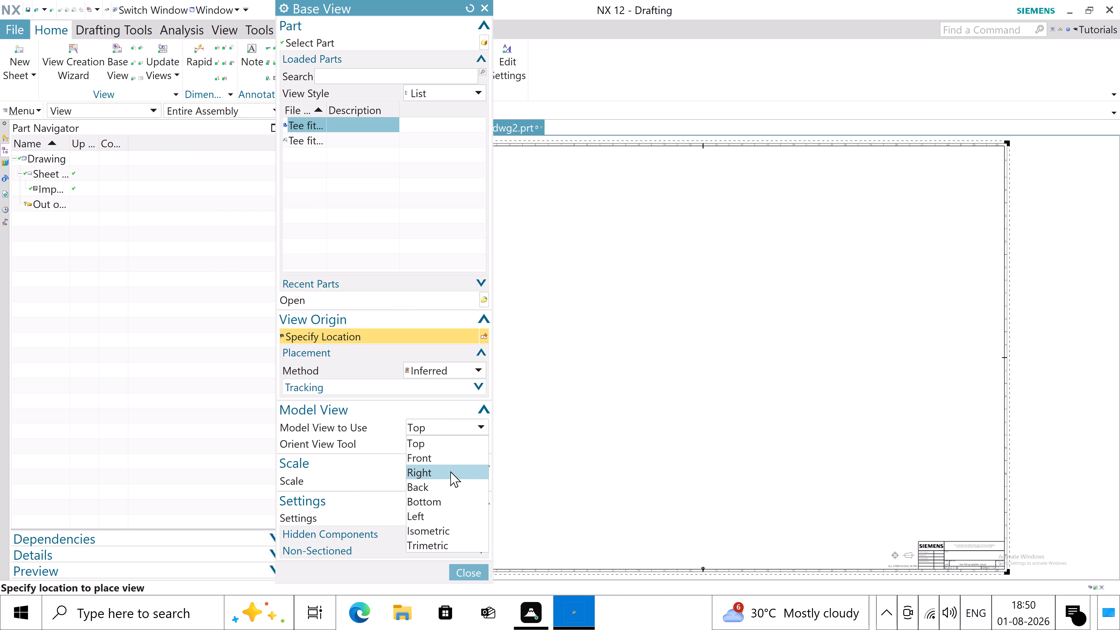
left_click(450, 472)
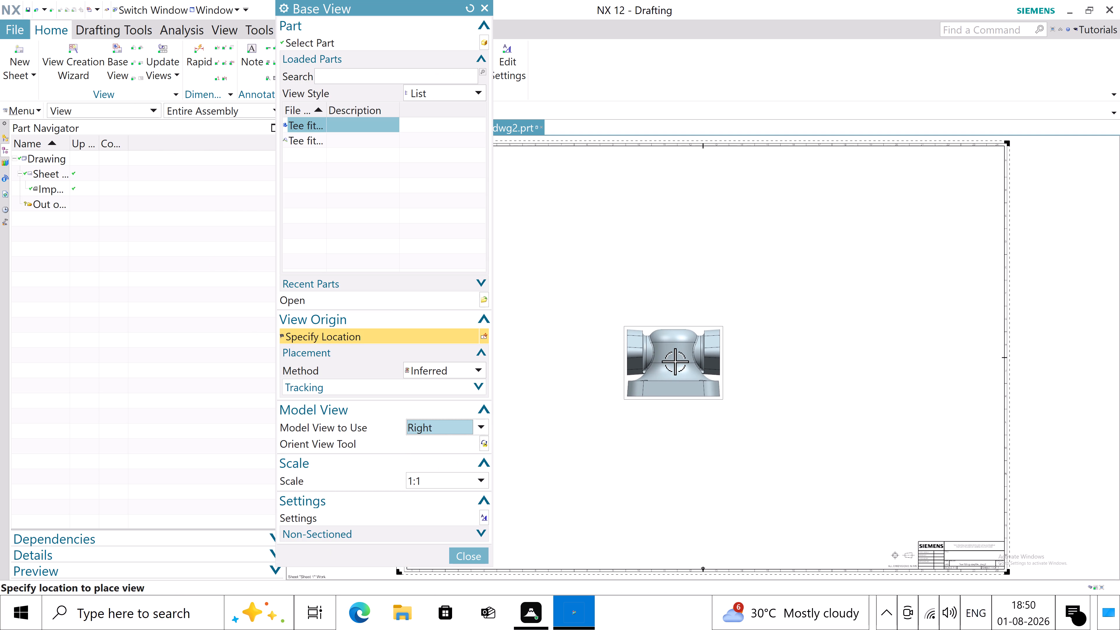
left_click(689, 321)
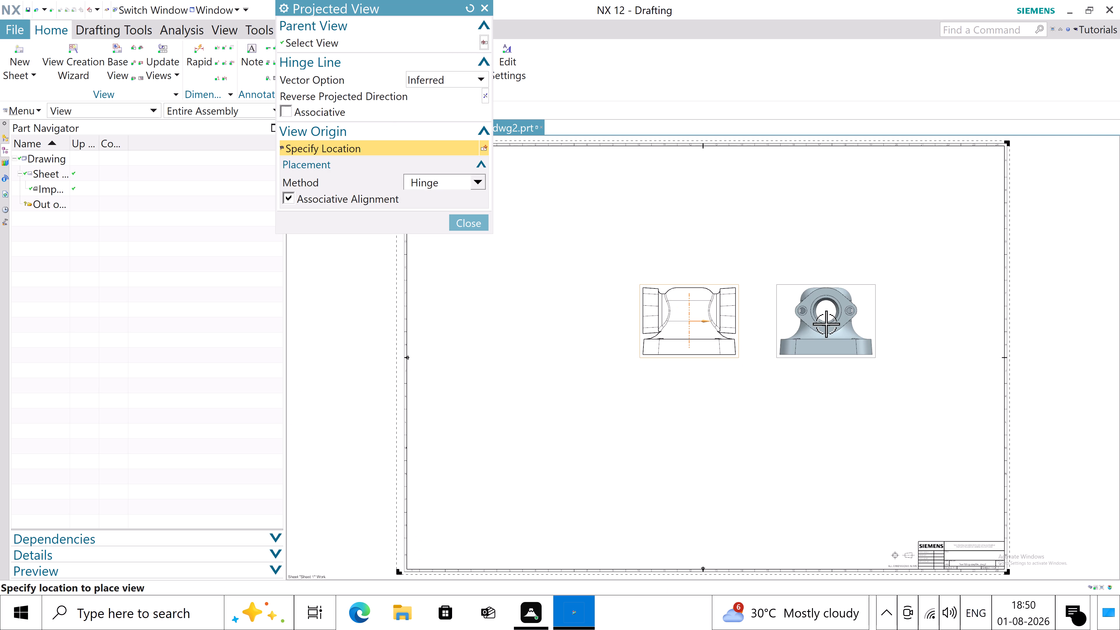
Project a flange-side view beside the base view and a top view above it.
left_click(826, 324)
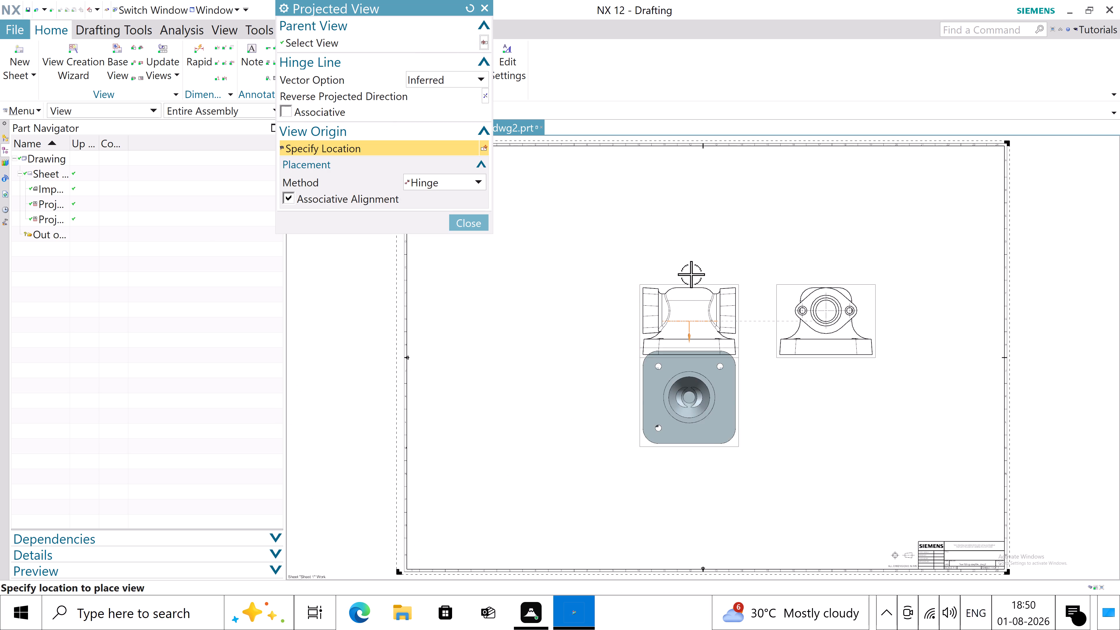
left_click(695, 213)
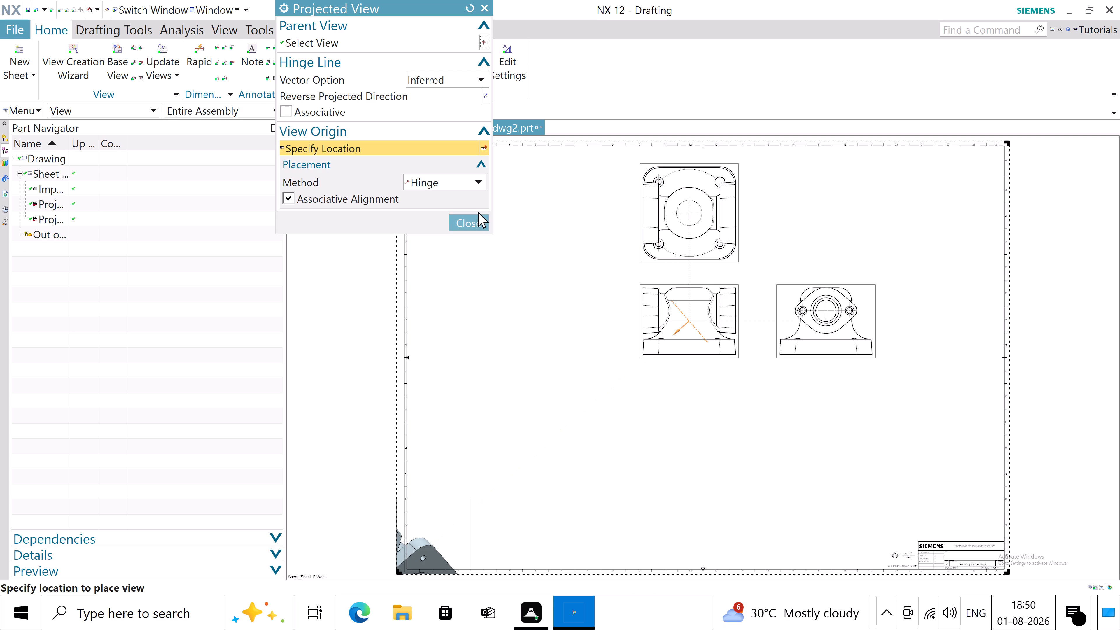
left_click(468, 225)
Add a radial dimension to the large concave fillet above the base in the flange-side view, placing it outside the body.
scroll(895, 265, "down", 1)
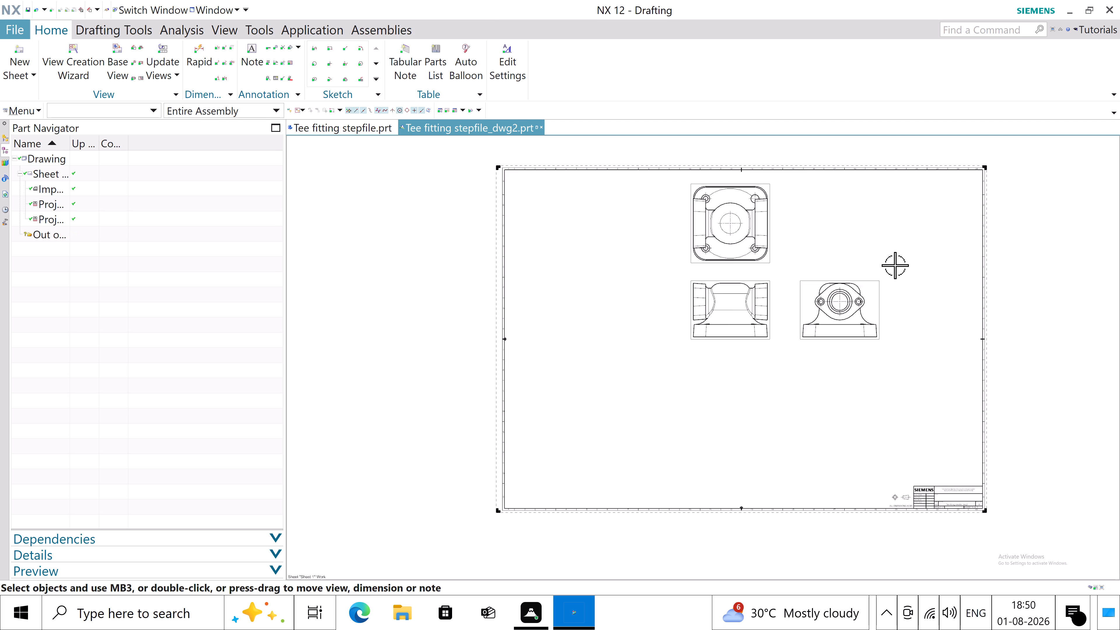
scroll(895, 265, "down", 2)
scroll(895, 265, "up", 6)
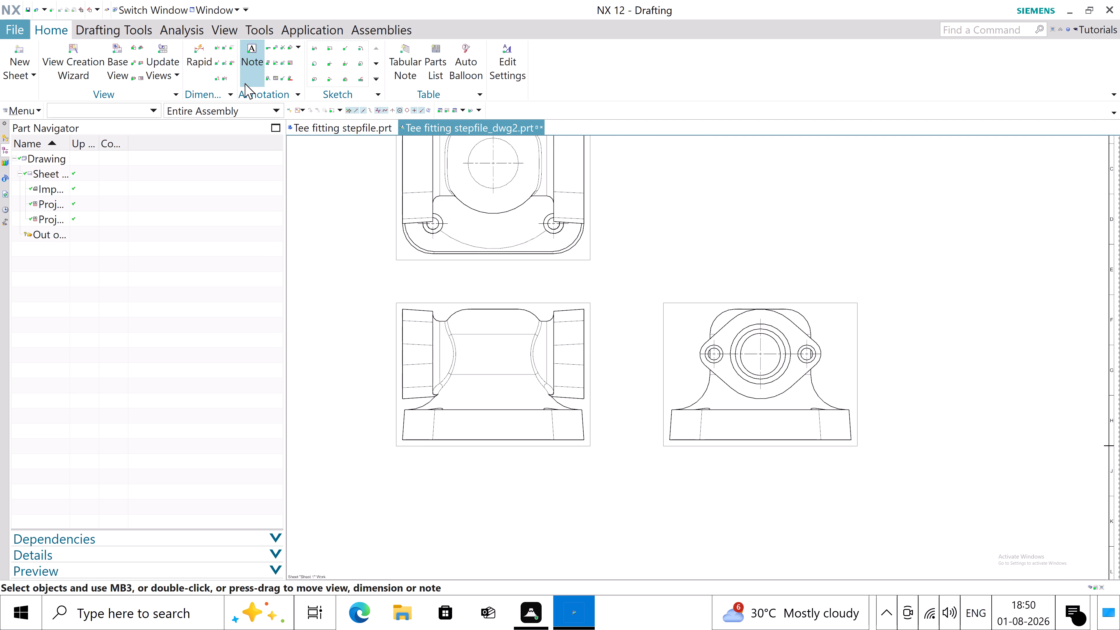
left_click(193, 66)
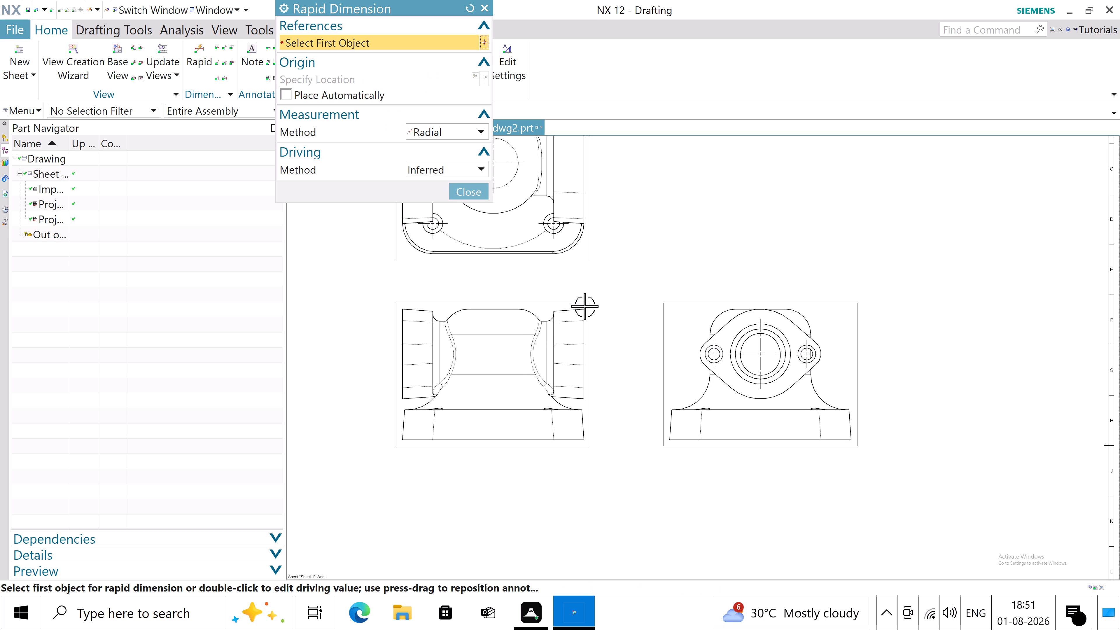
scroll(555, 405, "up", 3)
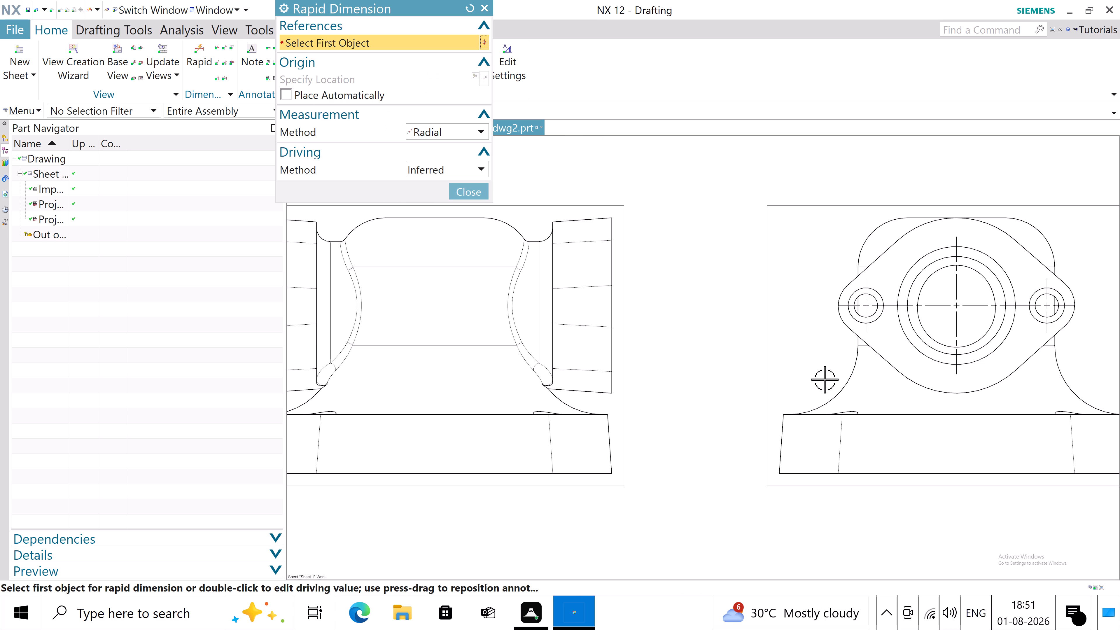
left_click(846, 386)
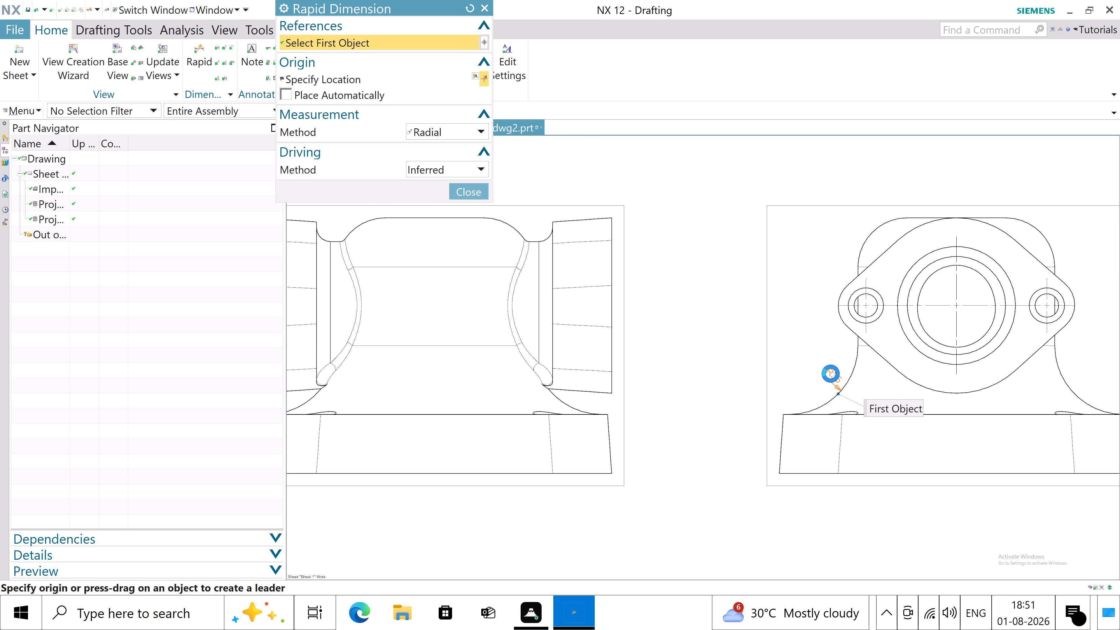
left_click(814, 363)
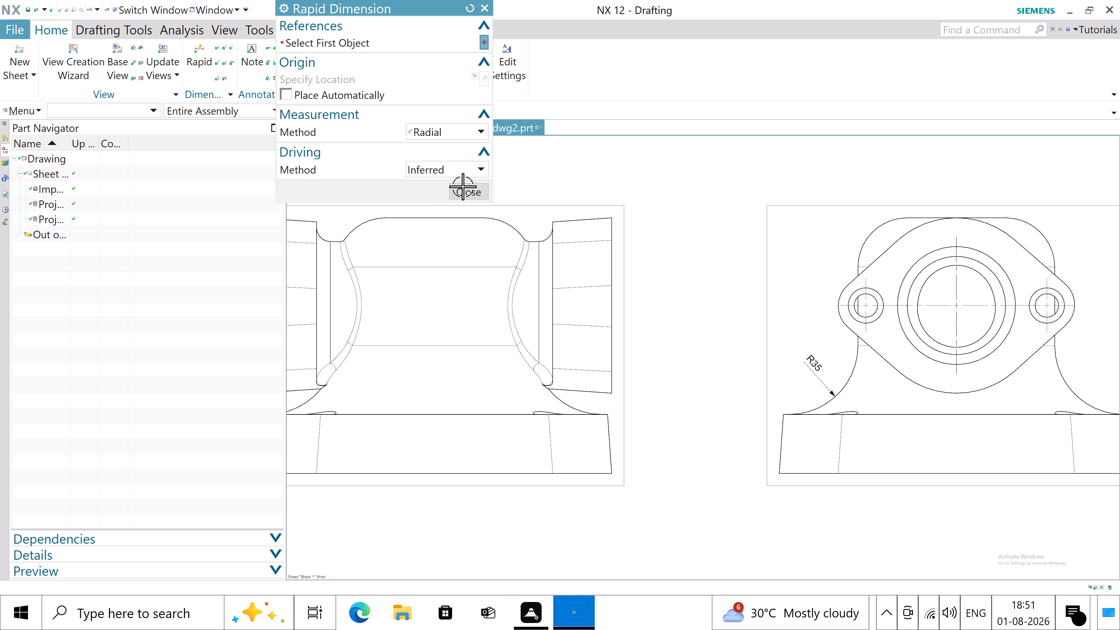
left_click(470, 193)
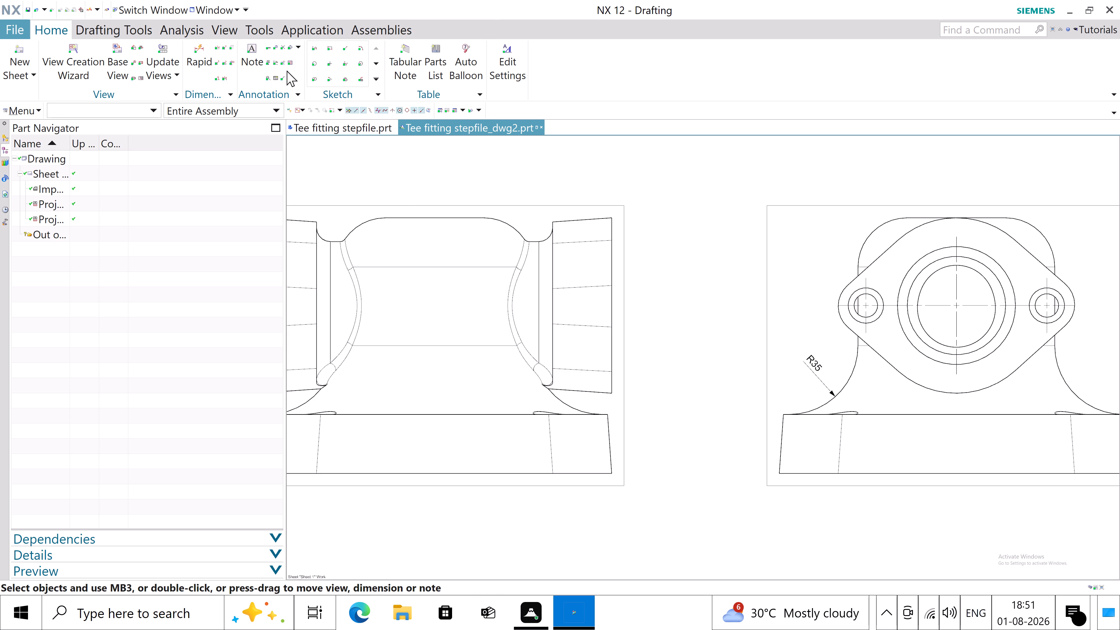
Add a radial dimension to the body's rounded top corner in the base view, placing it above the view.
left_click(198, 64)
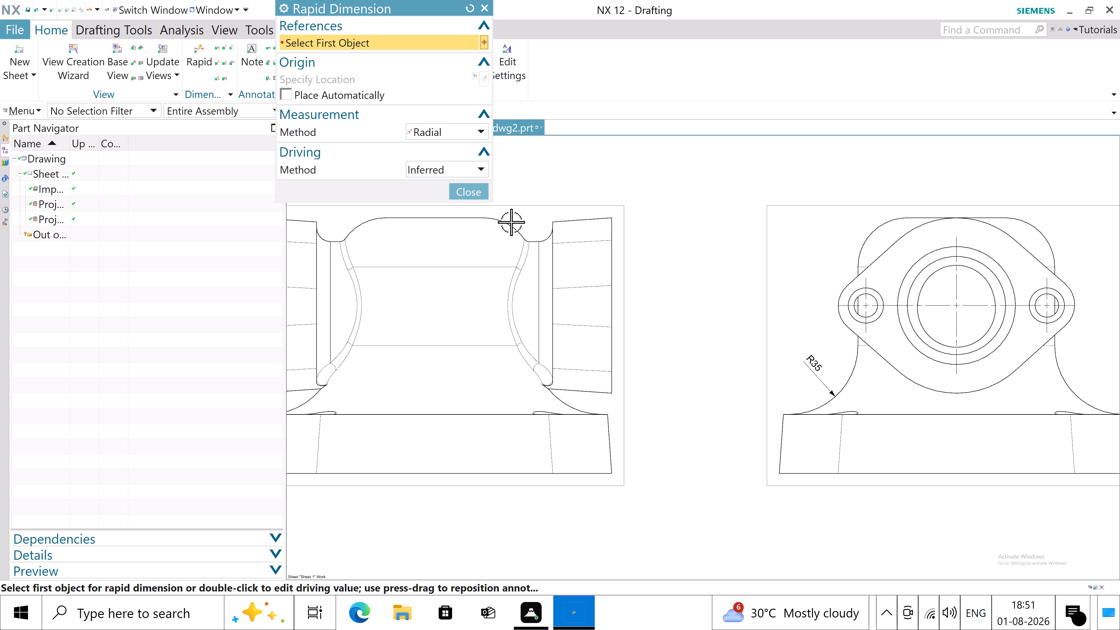
left_click(511, 222)
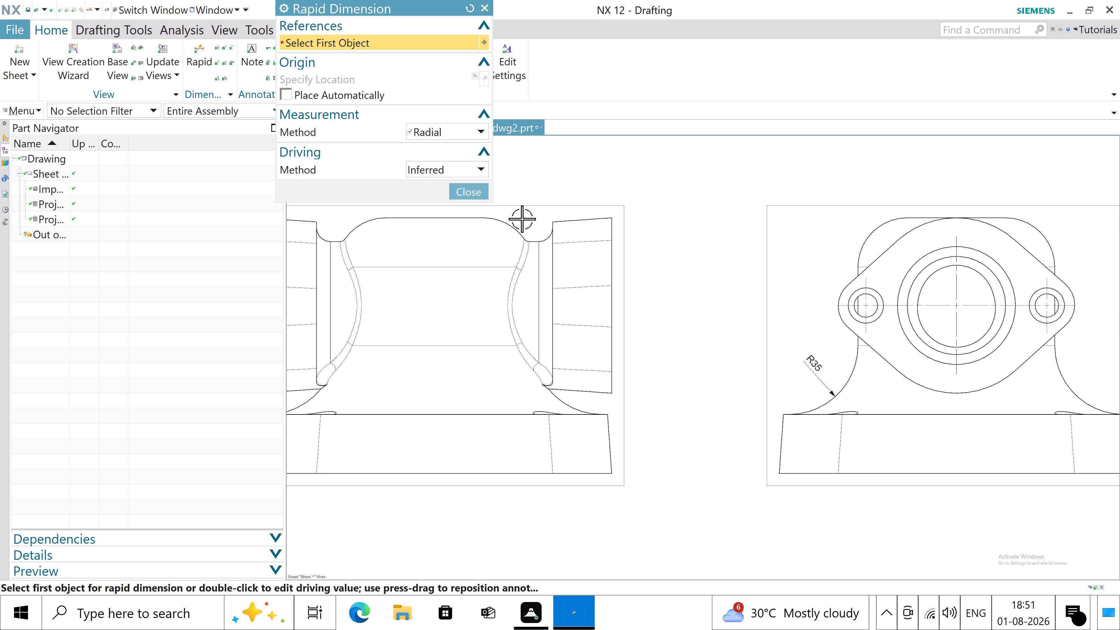
left_click(514, 225)
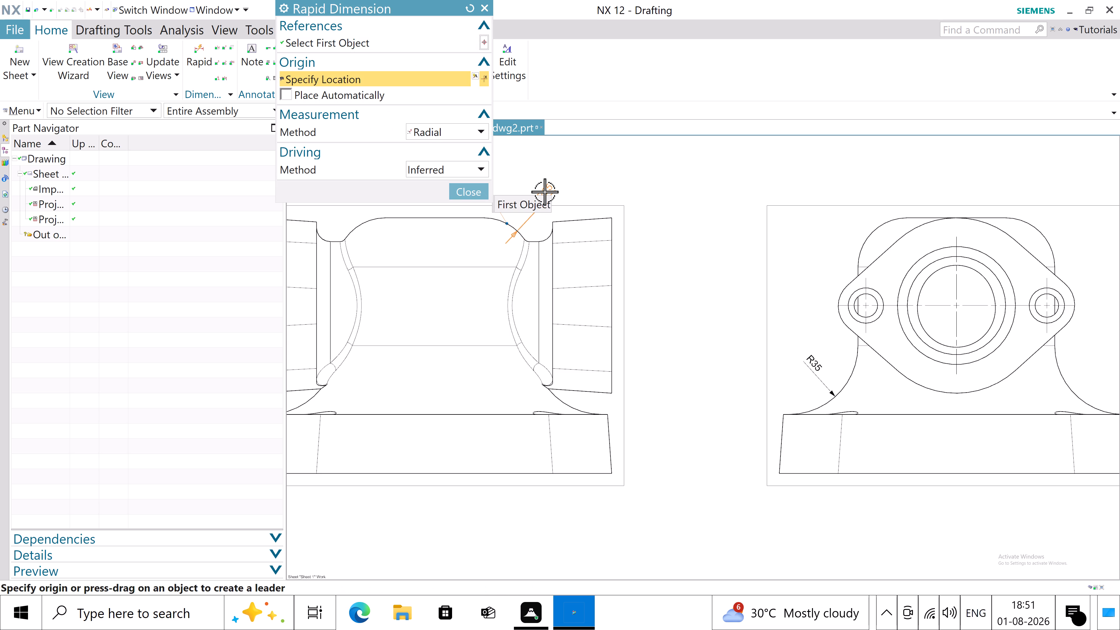
left_click(562, 178)
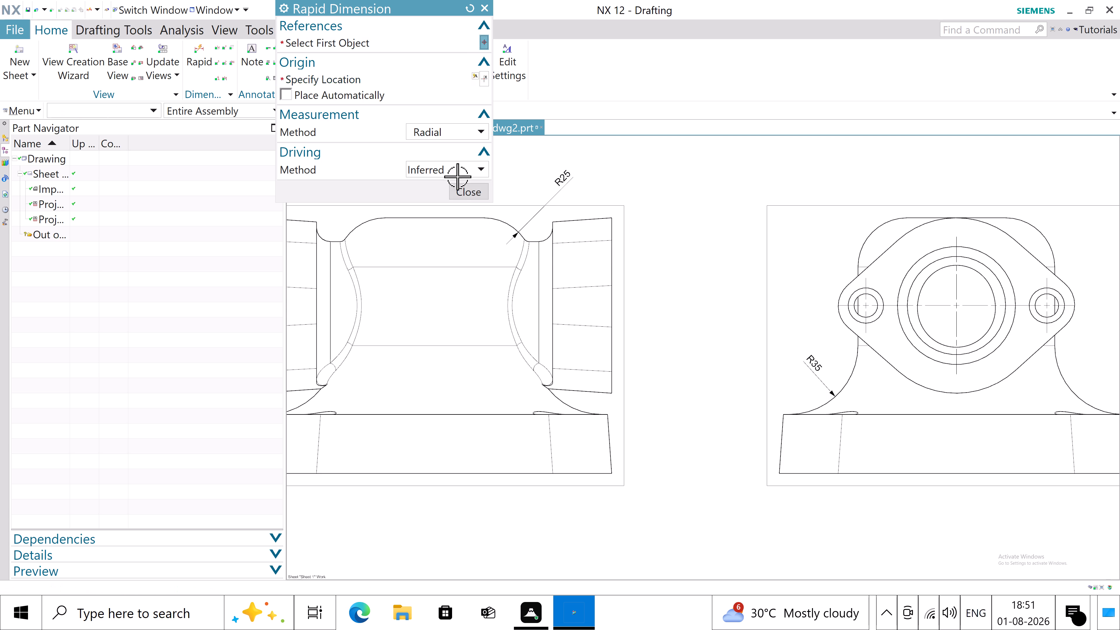
left_click(463, 196)
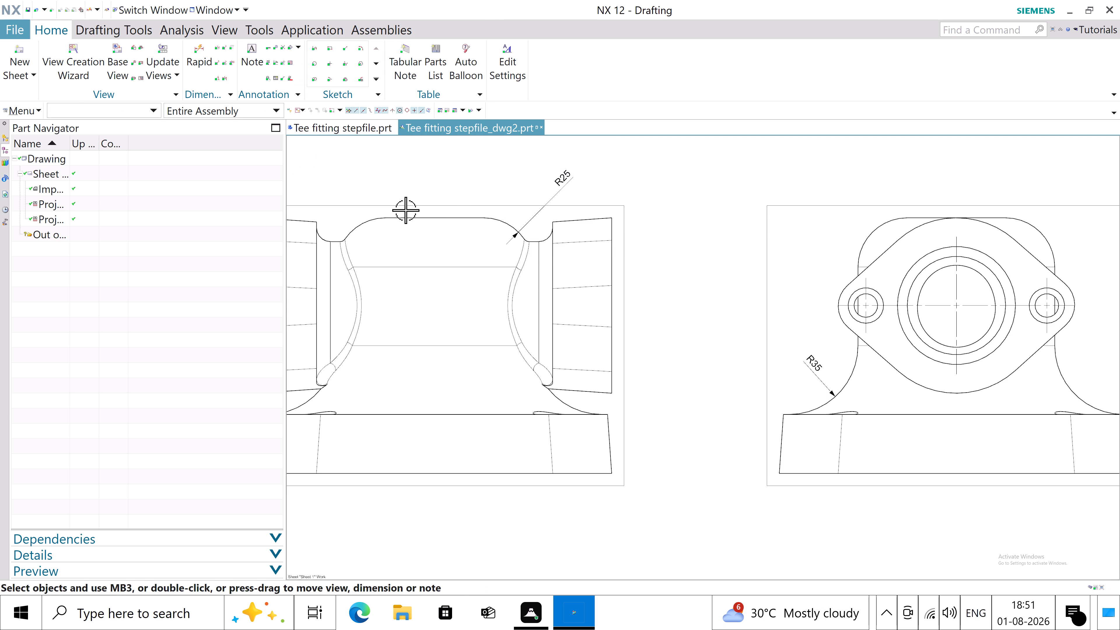
Add a vertical dimension for the base plate's thickness in the base view, placing it beside the plate.
left_click(202, 66)
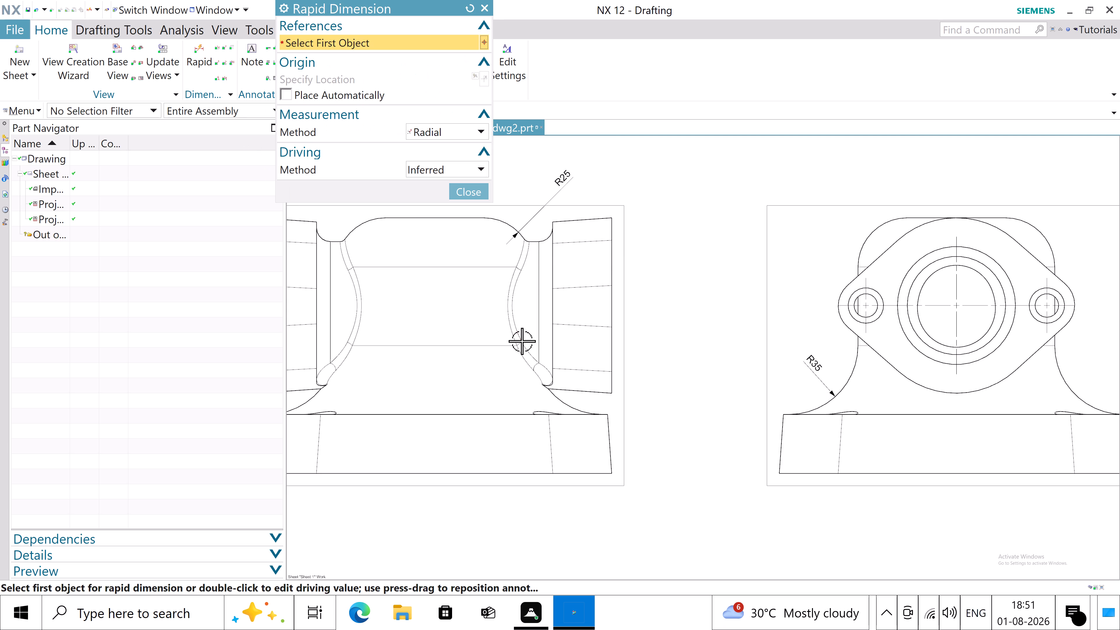
scroll(522, 341, "down", 2)
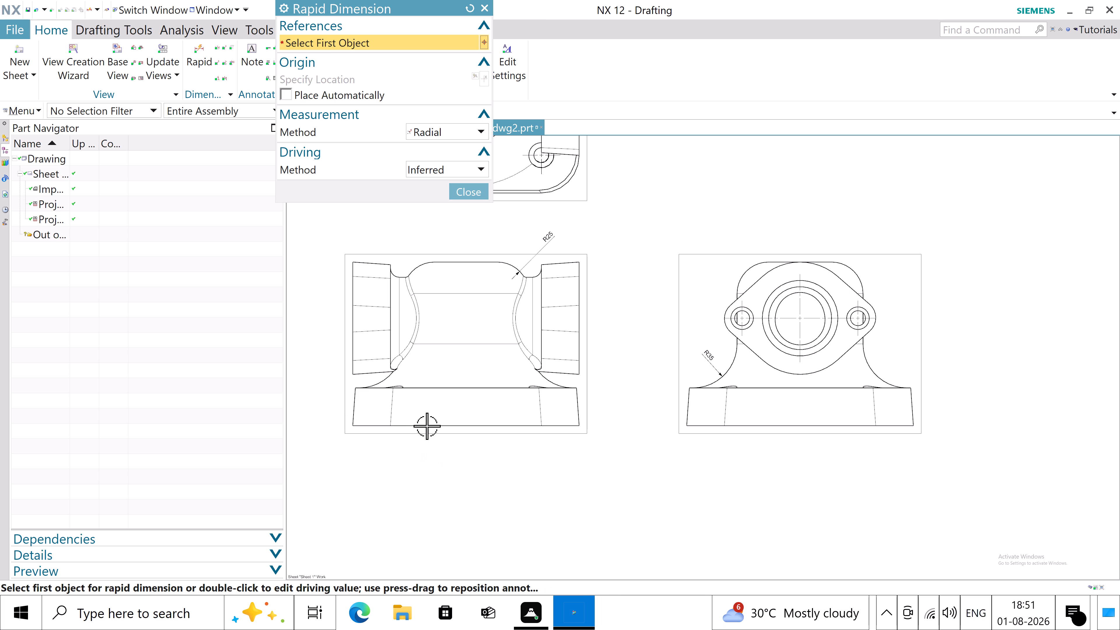
left_click(455, 135)
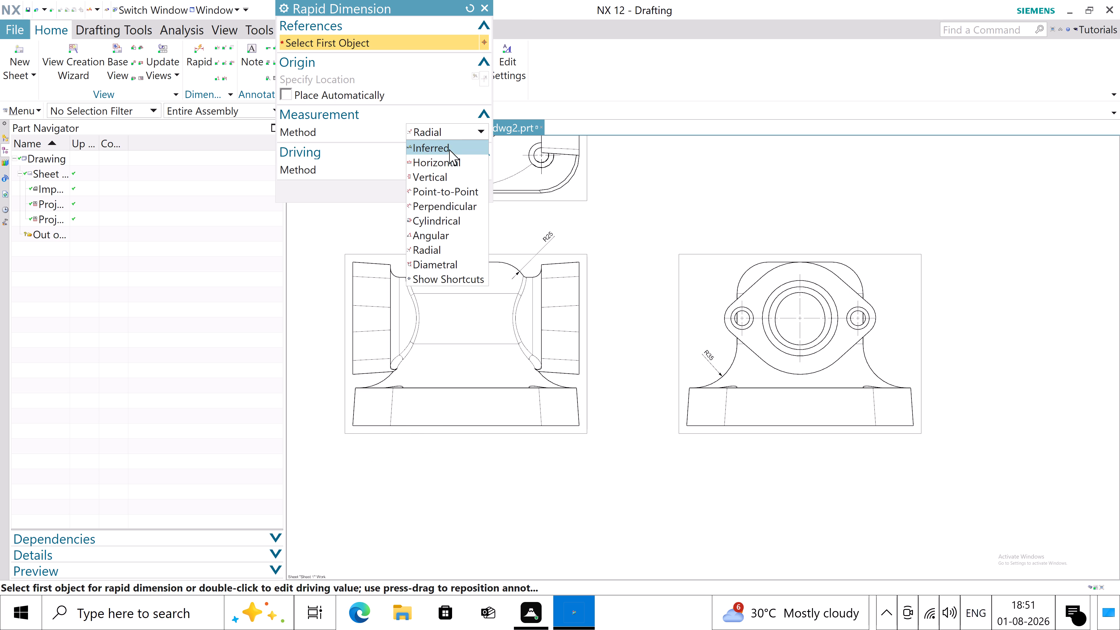
left_click(445, 191)
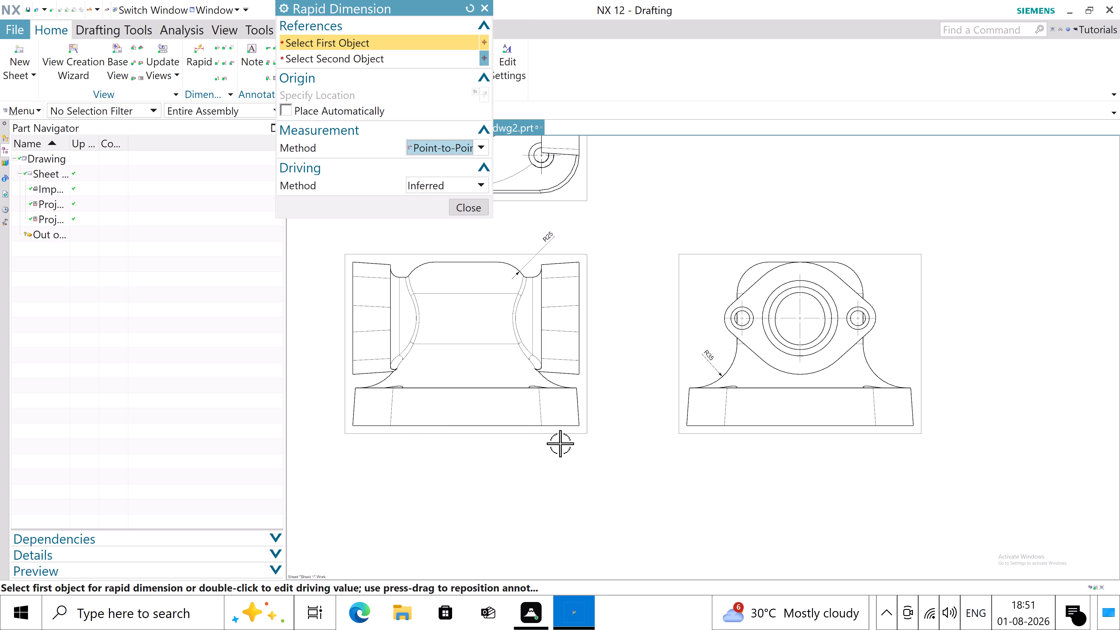
left_click(544, 427)
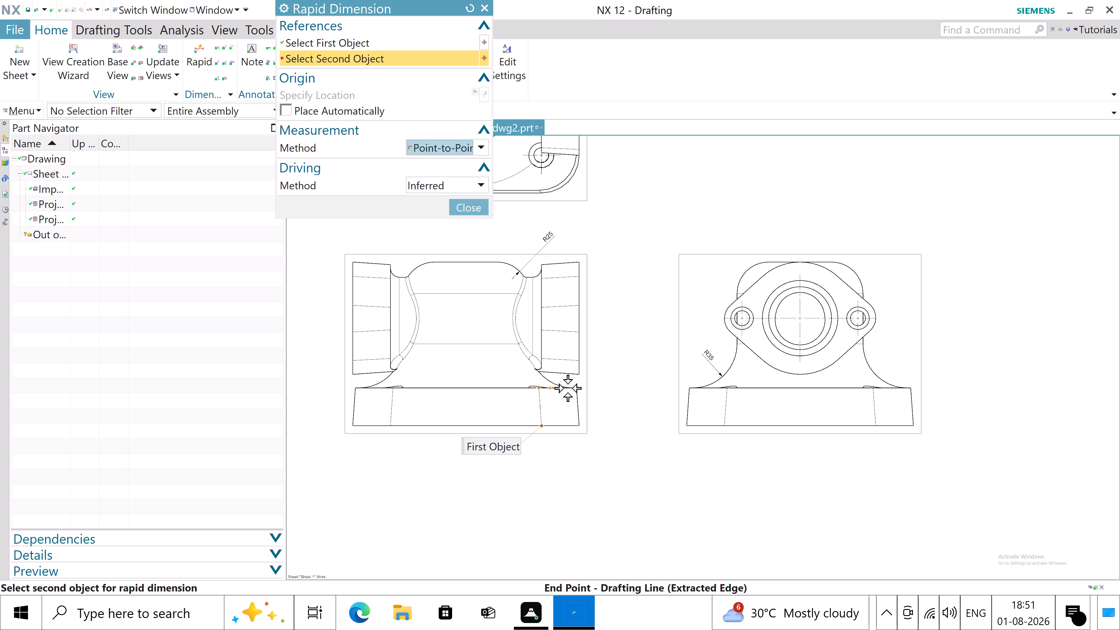
left_click(574, 388)
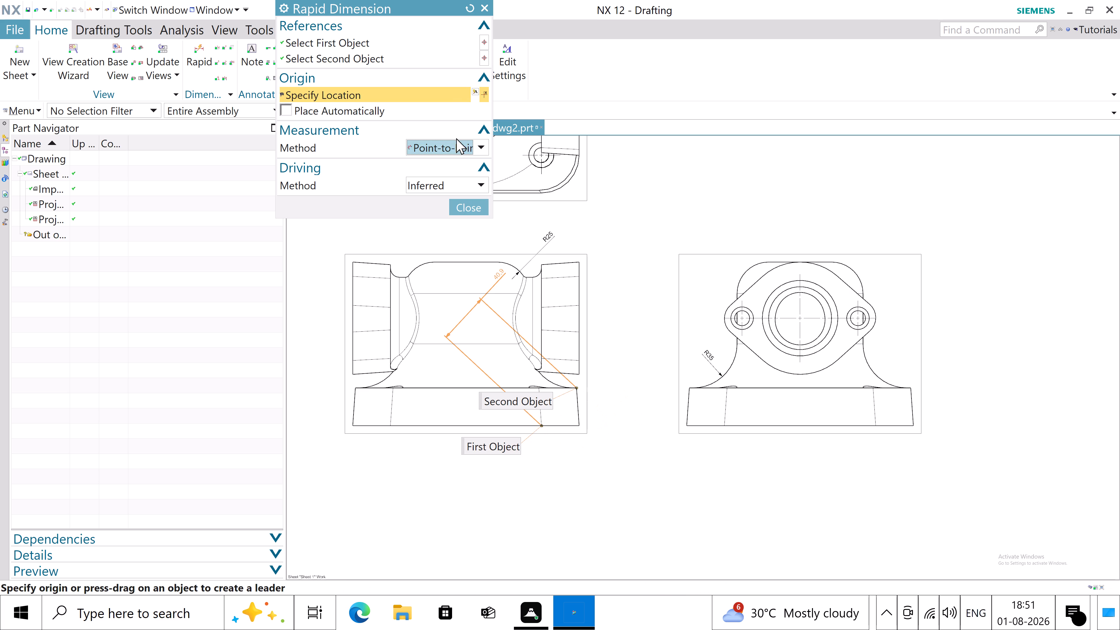
left_click(453, 154)
left_click(452, 163)
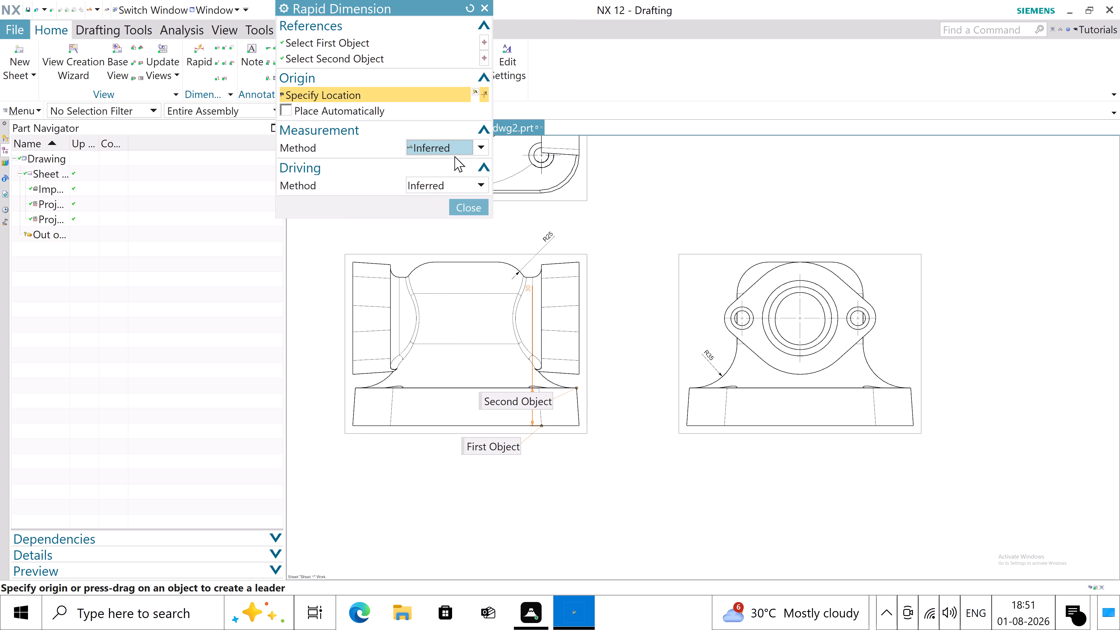
left_click(452, 148)
left_click(443, 192)
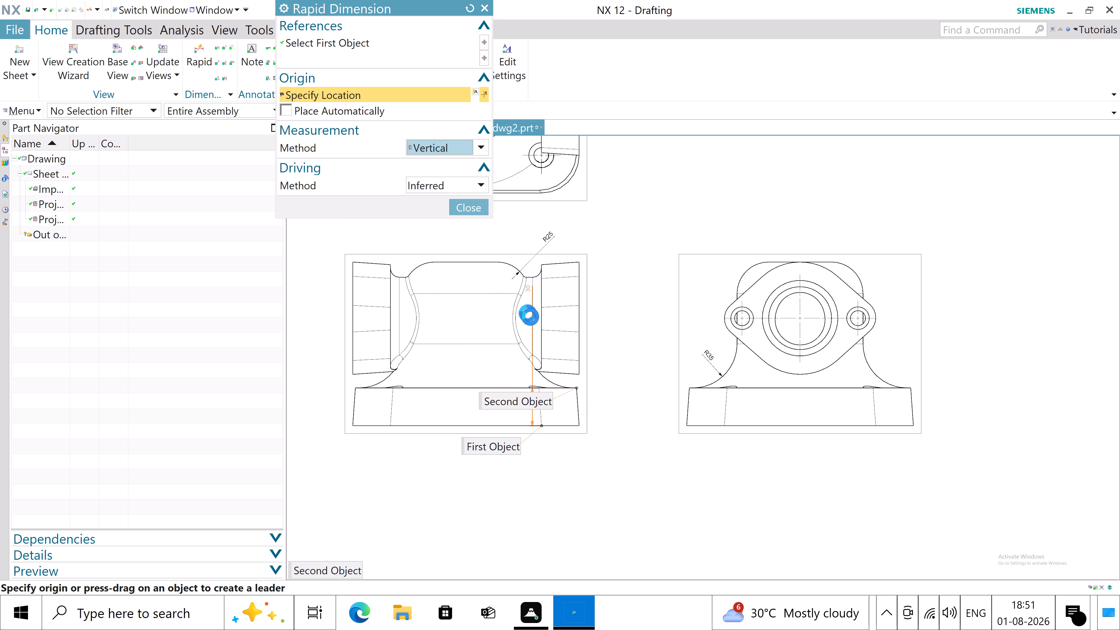
left_click(606, 406)
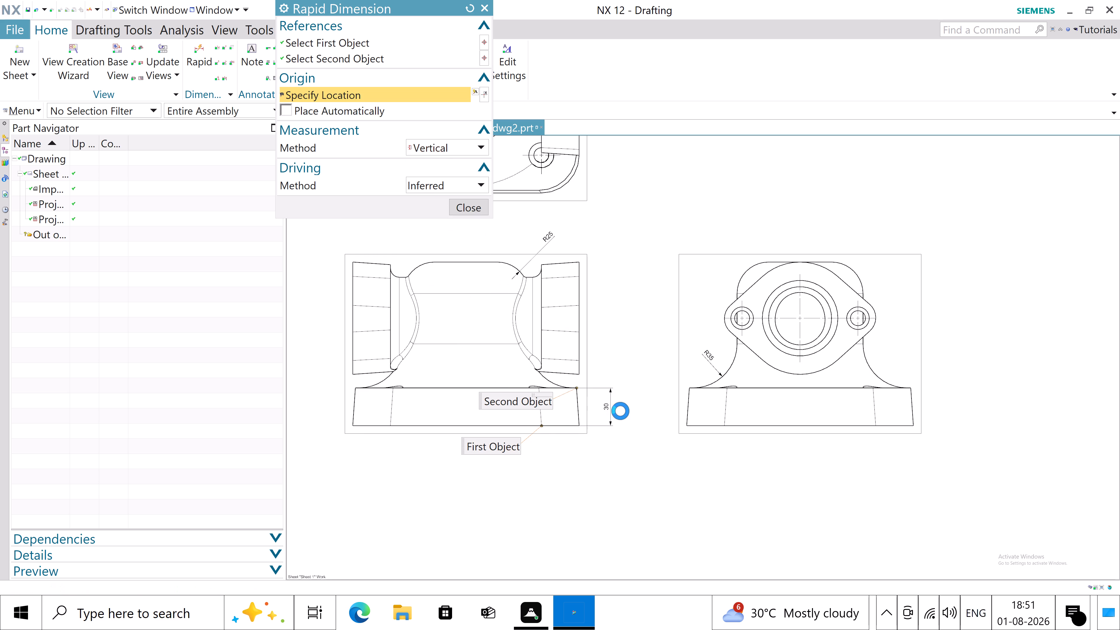
scroll(618, 411, "up", 1)
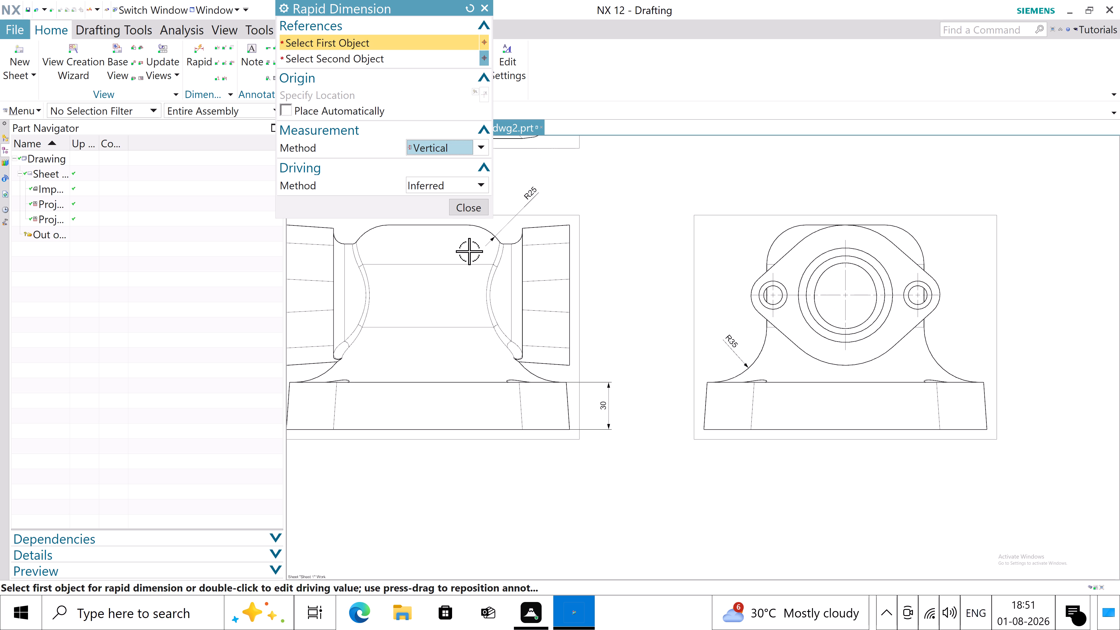
left_click(468, 205)
Add a horizontal dimension for the base plate's overall width along its bottom edge, placing it below the base view.
left_click(206, 57)
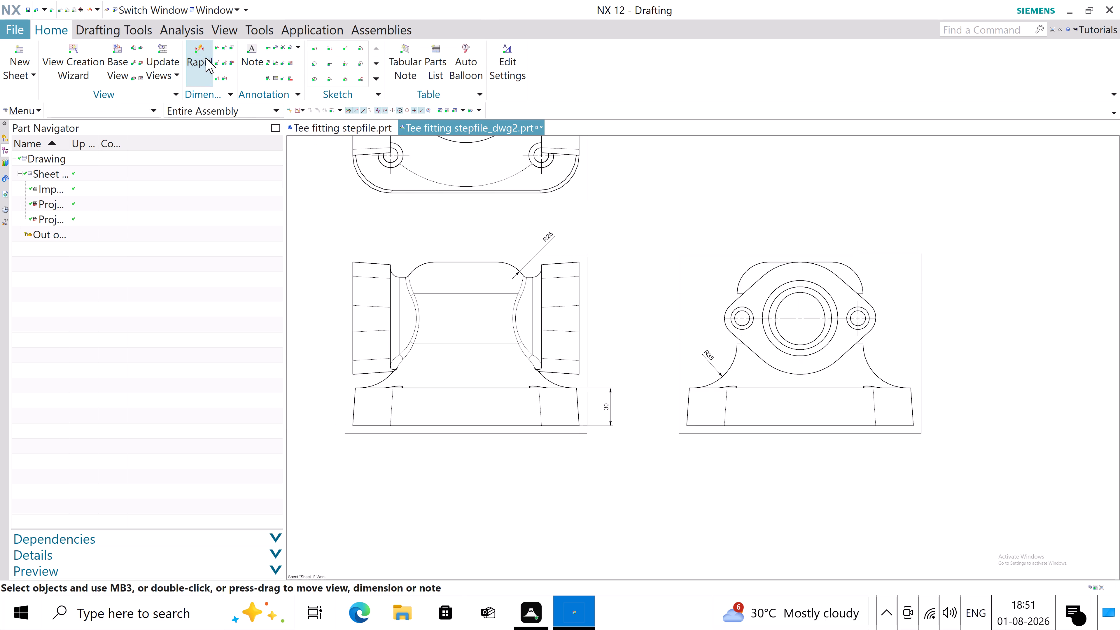
scroll(385, 426, "up", 1)
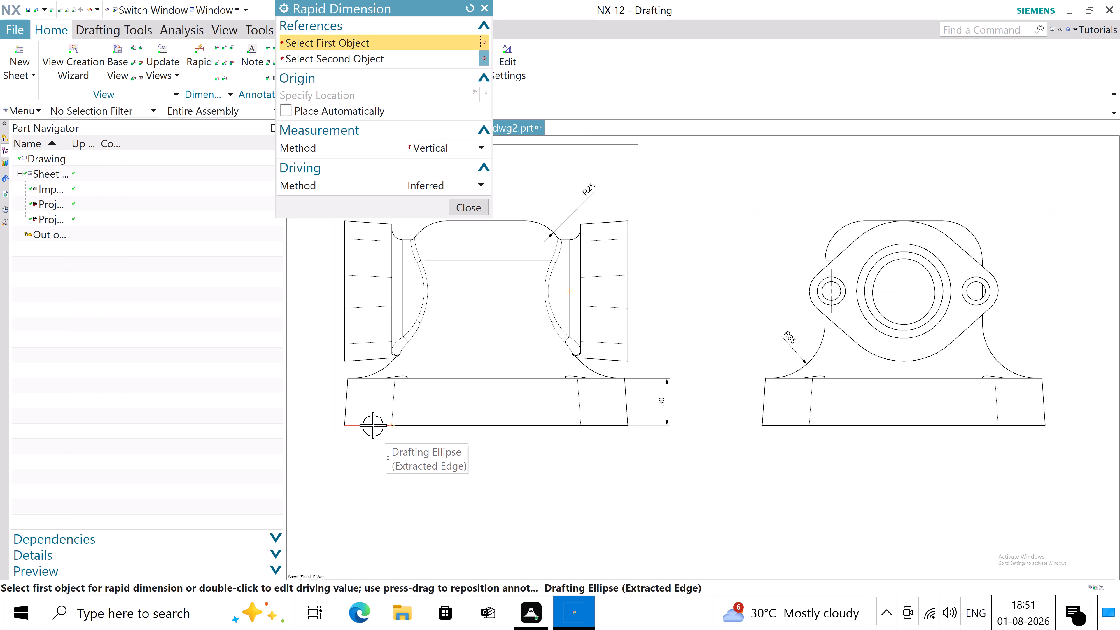
left_click(347, 426)
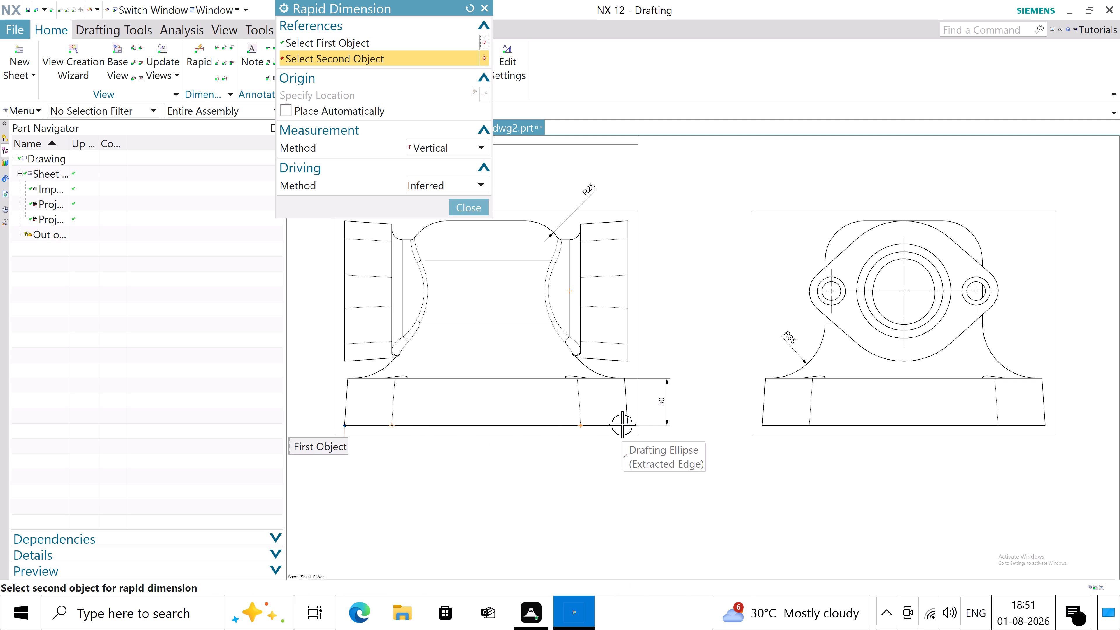
left_click(628, 424)
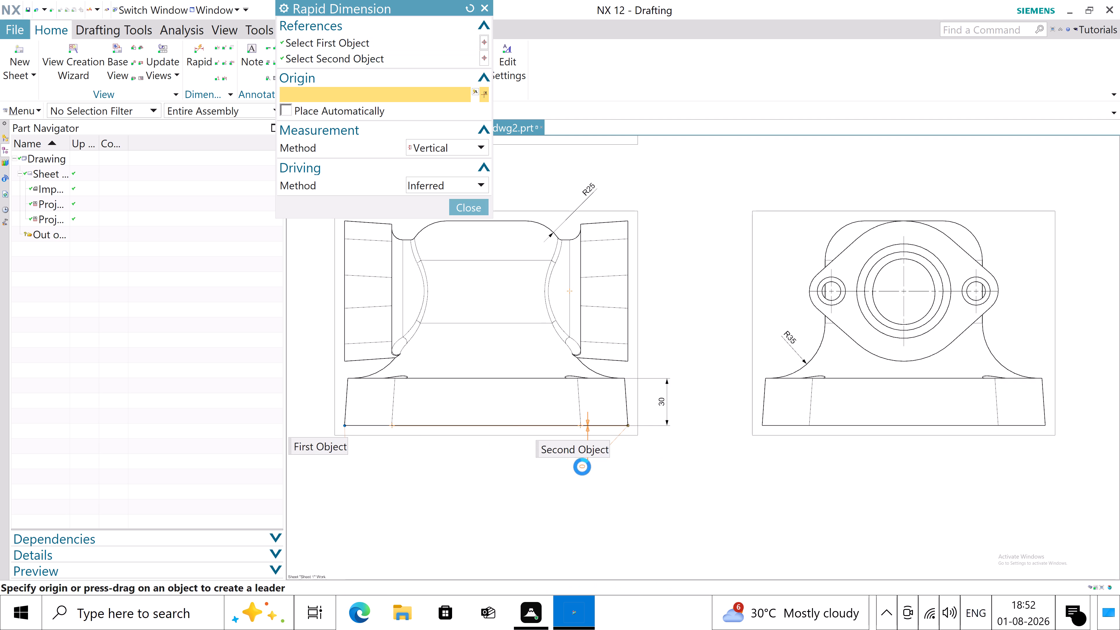
left_click(460, 154)
left_click(453, 176)
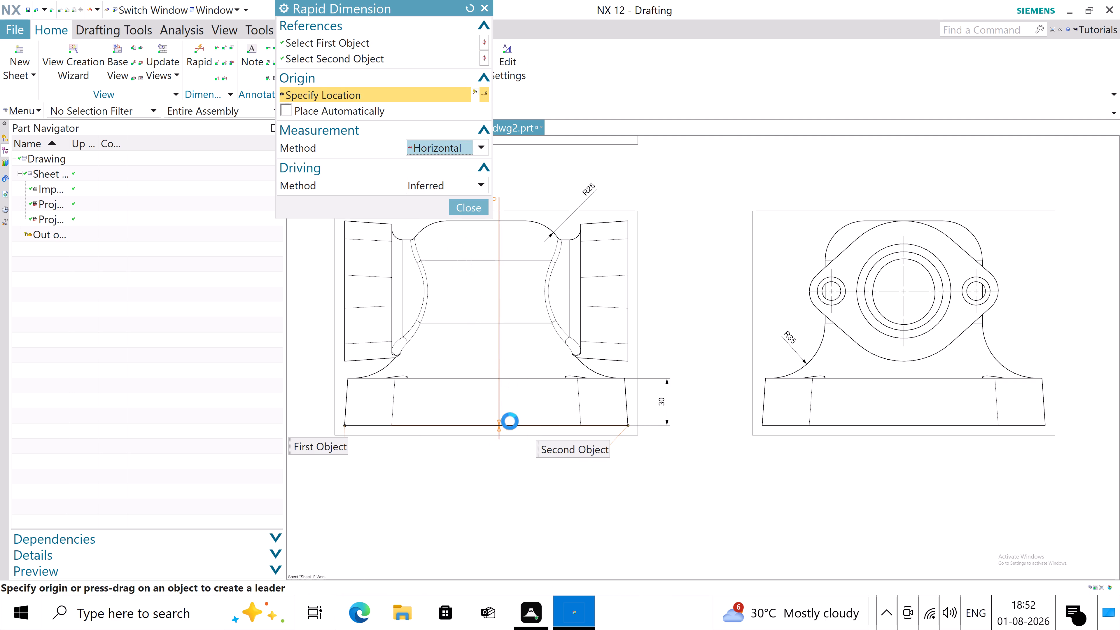
left_click(496, 455)
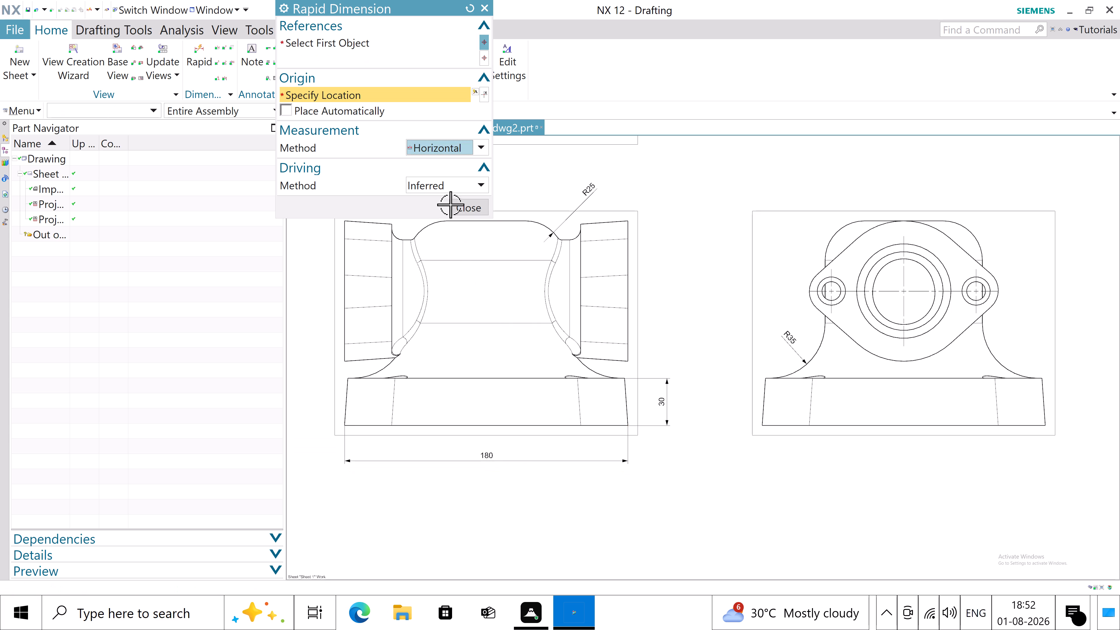
left_click(466, 210)
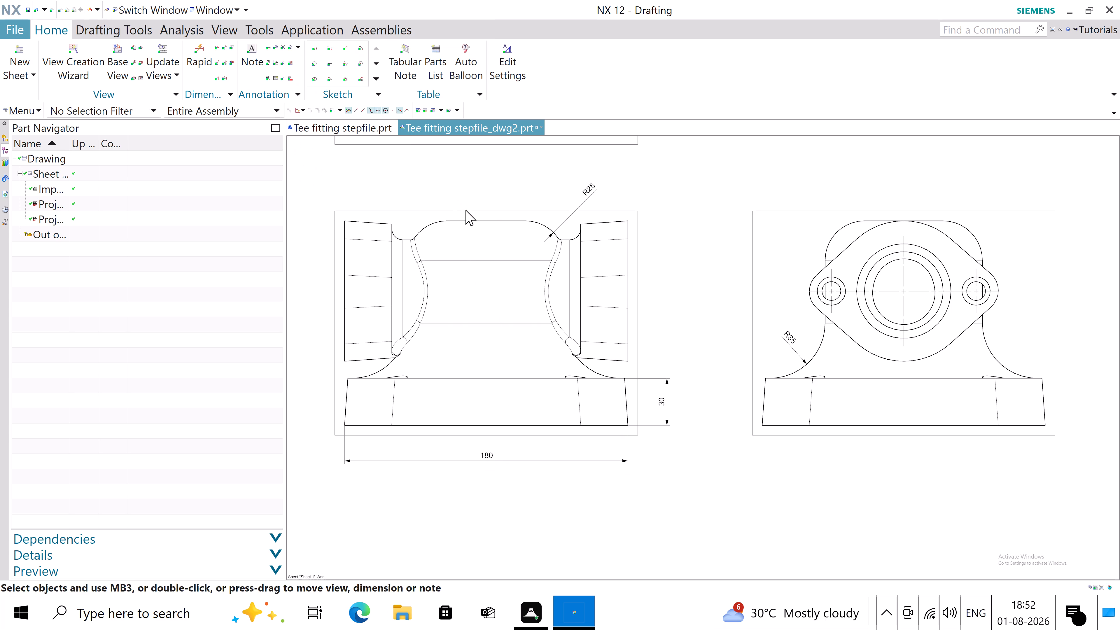
Add a radial dimension to the small fillet between the left side flange and the body in the base view, placing it above.
scroll(595, 414, "down", 1)
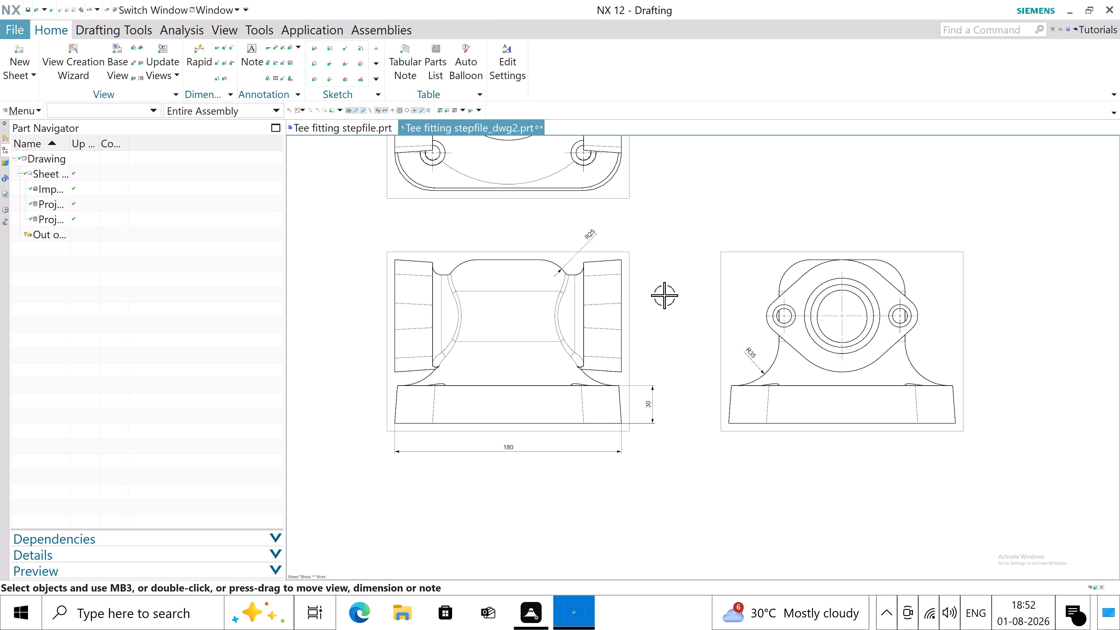
left_click(208, 63)
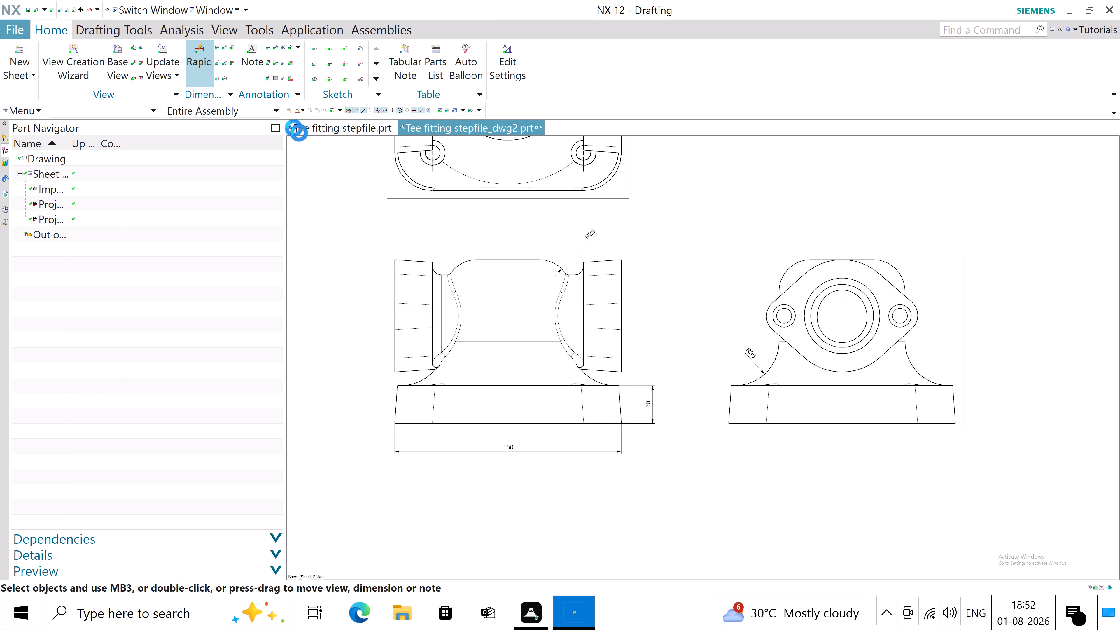
left_click(417, 152)
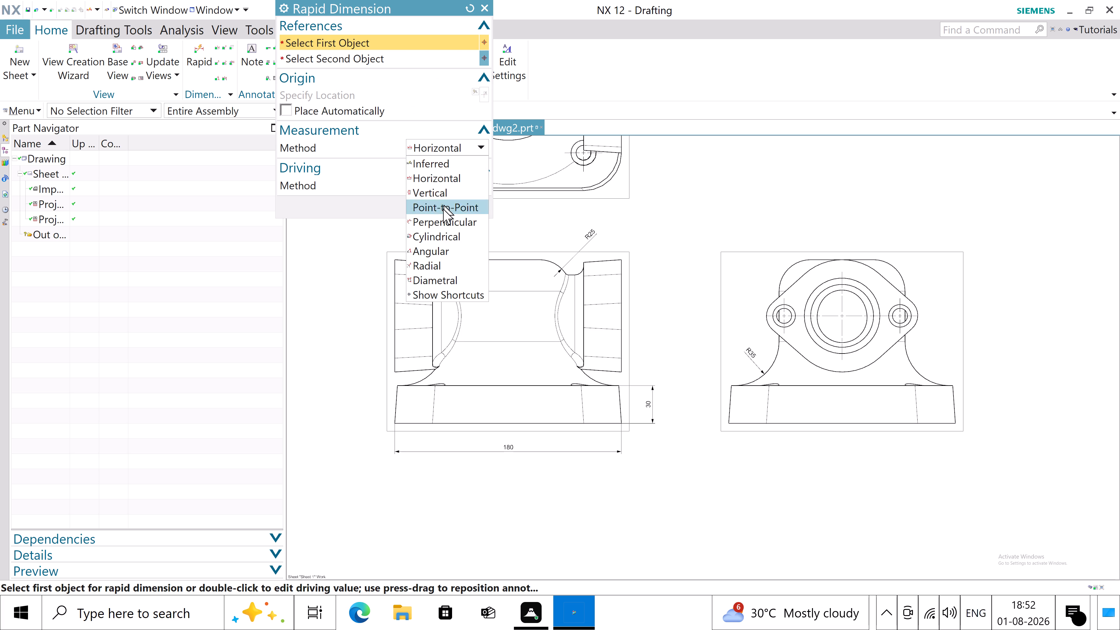
left_click(443, 263)
scroll(443, 263, "up", 3)
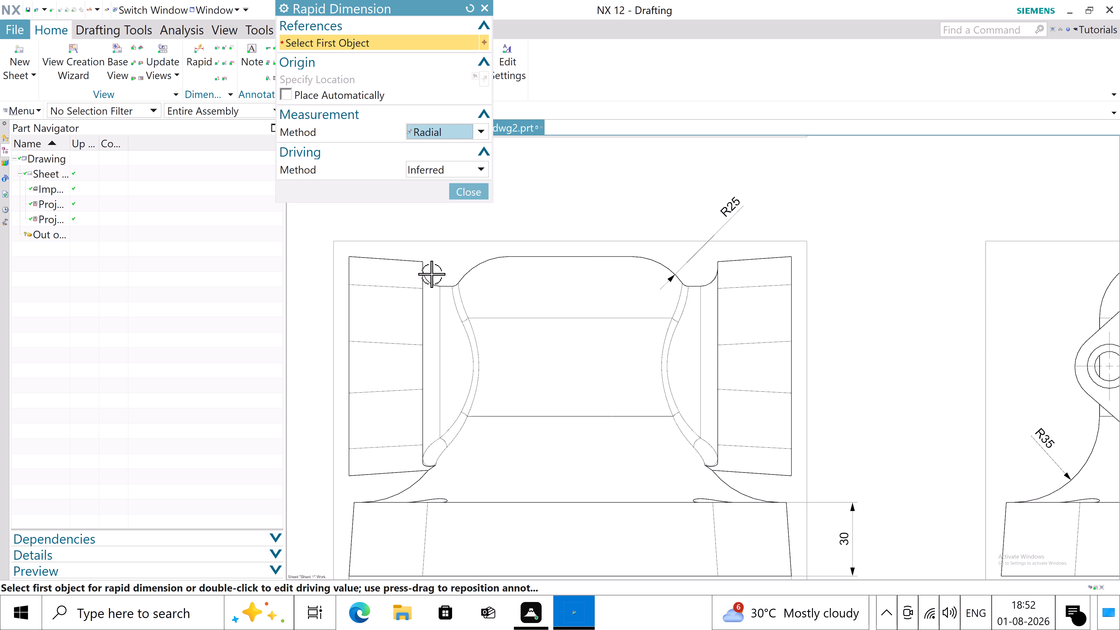
left_click(430, 279)
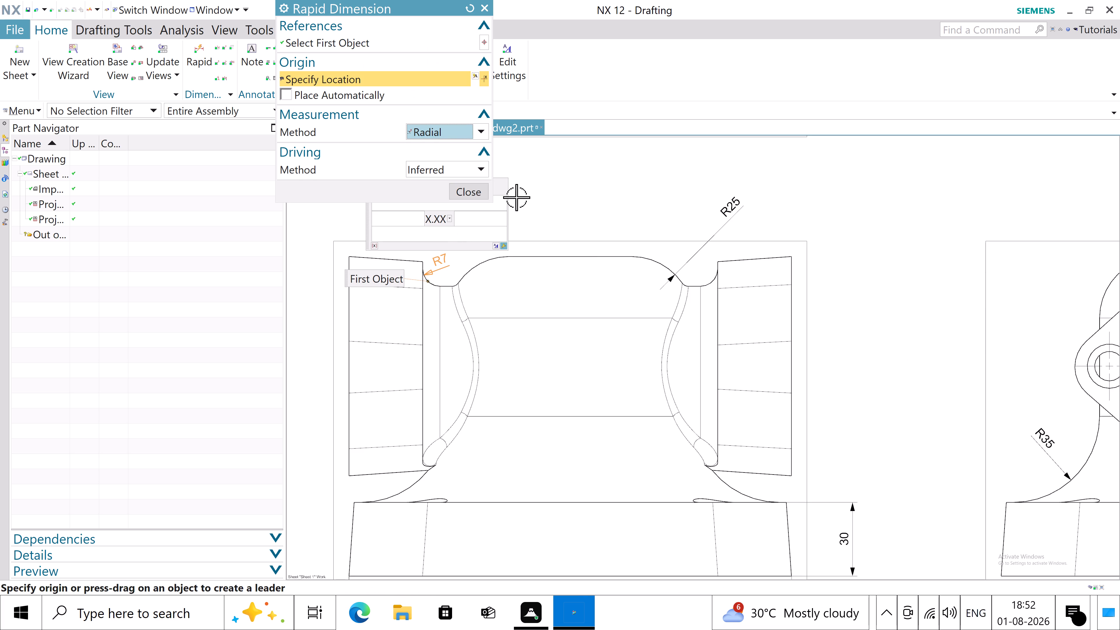
left_click(541, 190)
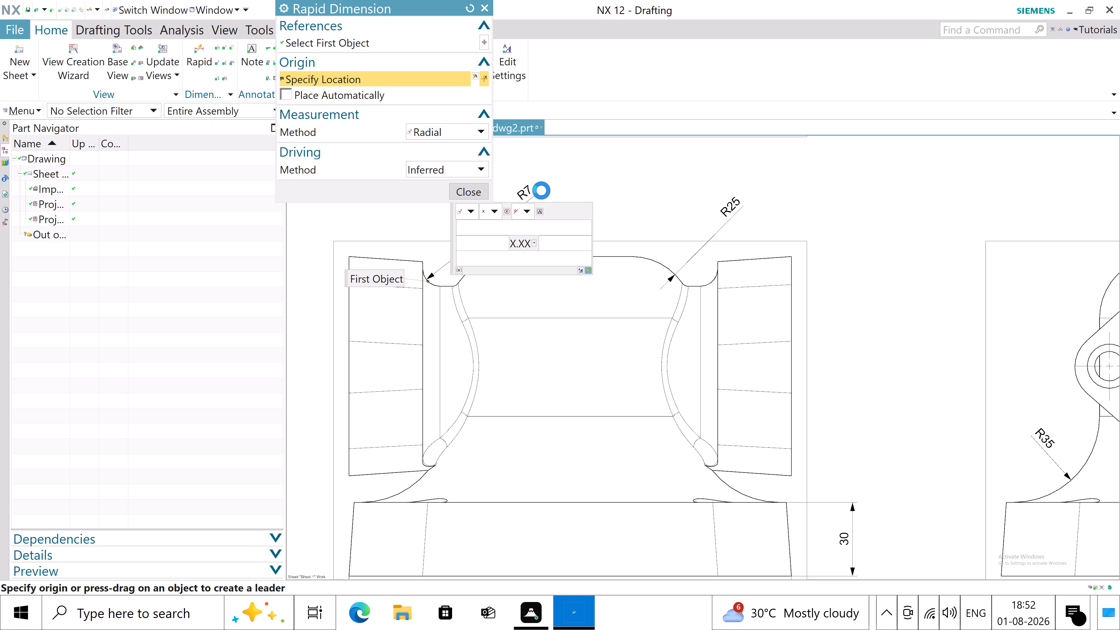
Add a radial dimension to the small fillet where the body's rounded top corner meets the right flange neck in the base view, placing it above.
left_click(479, 191)
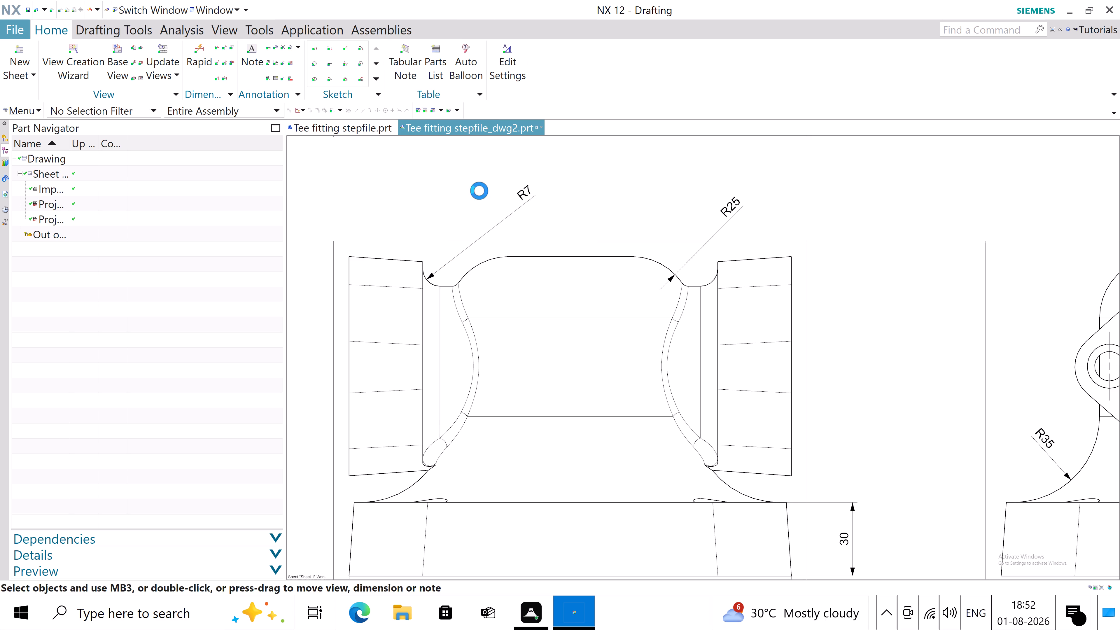
left_click(206, 57)
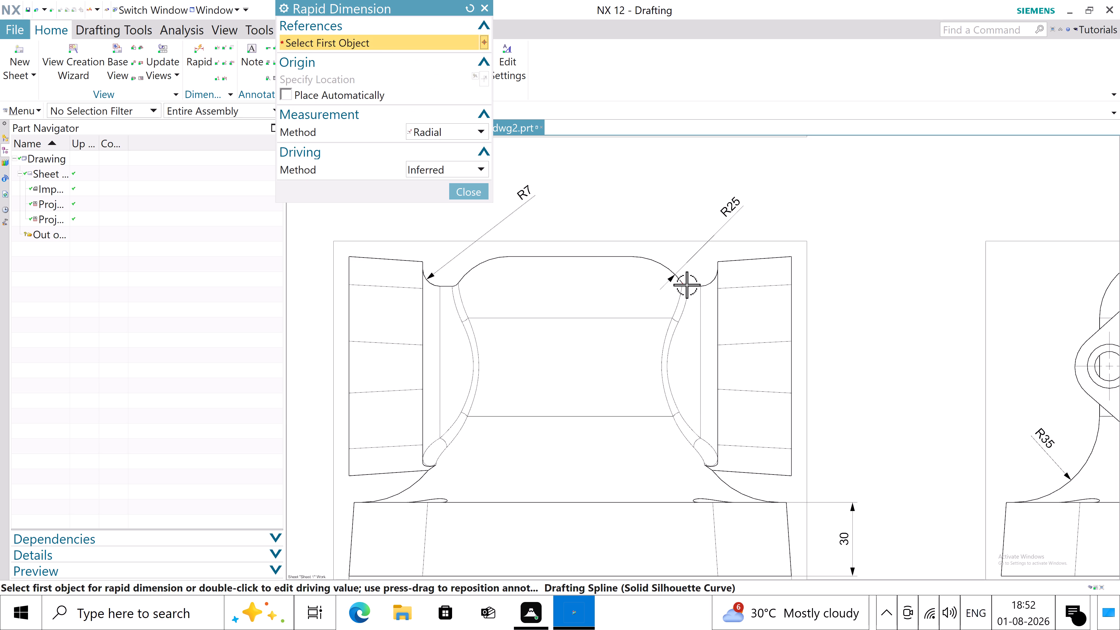
scroll(687, 285, "up", 5)
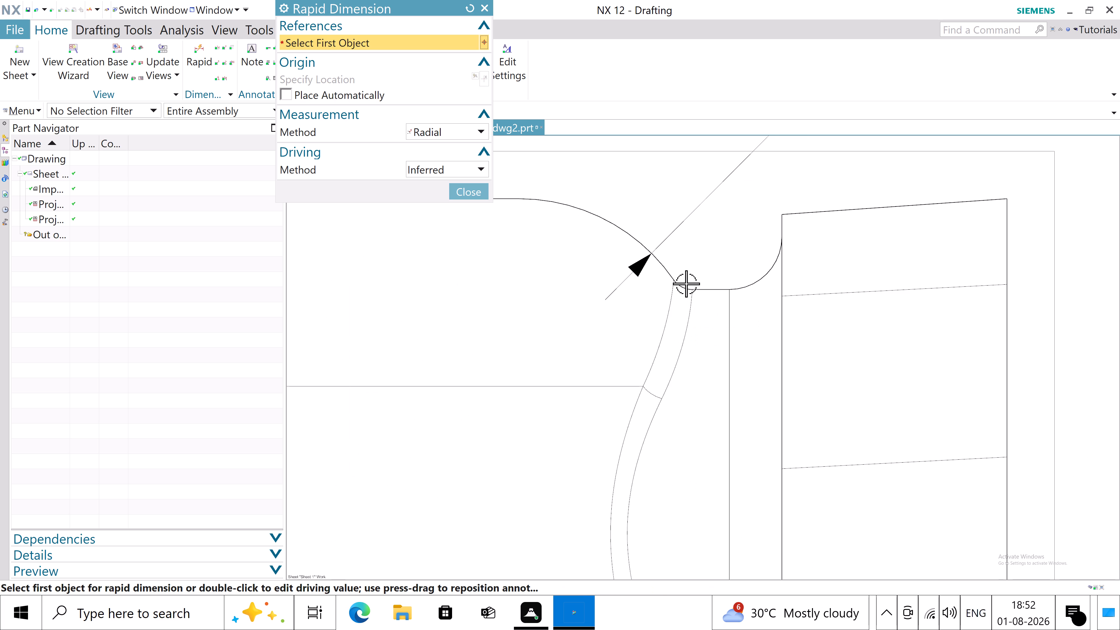
left_click(685, 289)
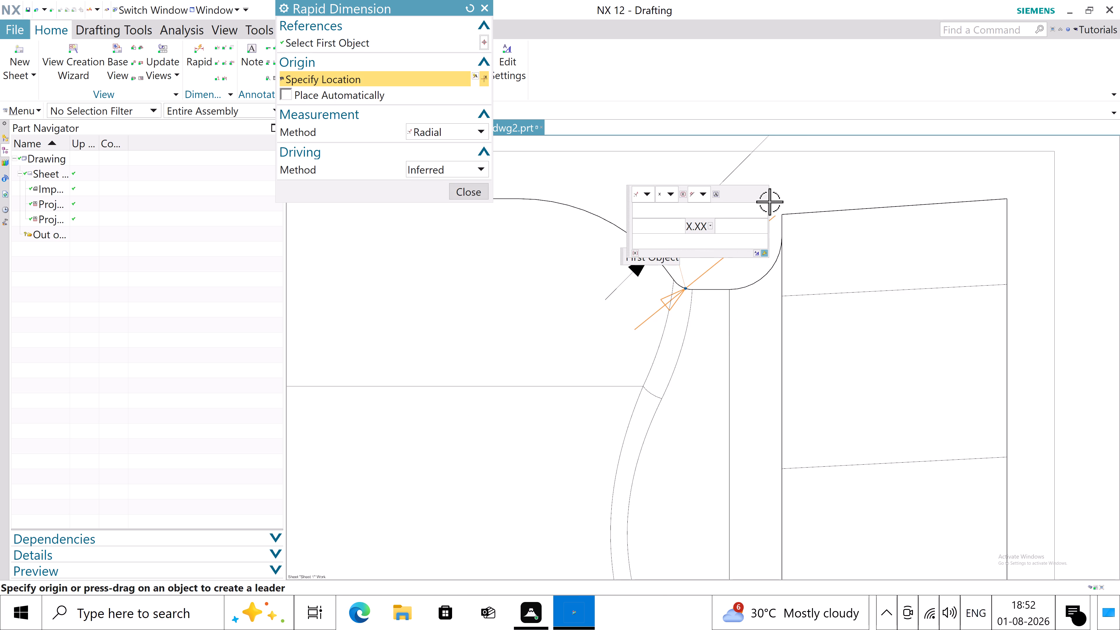
left_click(795, 167)
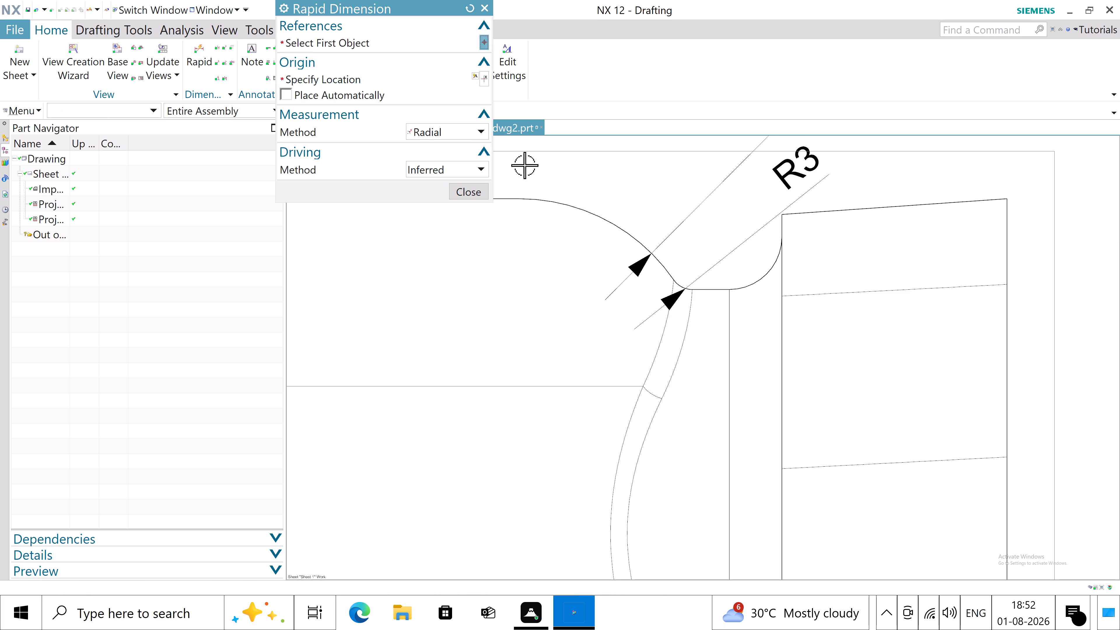
left_click(466, 185)
Add a radial dimension to the outermost circle of the central bore in the side view, placing it beyond the flange's upper right.
scroll(570, 279, "down", 2)
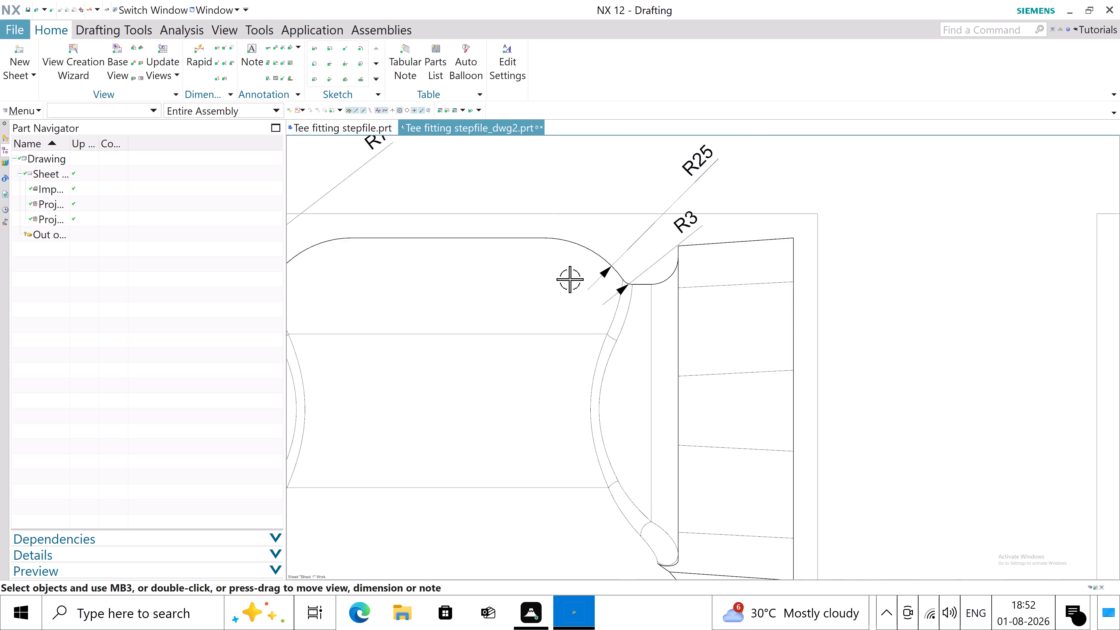
scroll(570, 279, "down", 3)
scroll(584, 317, "down", 2)
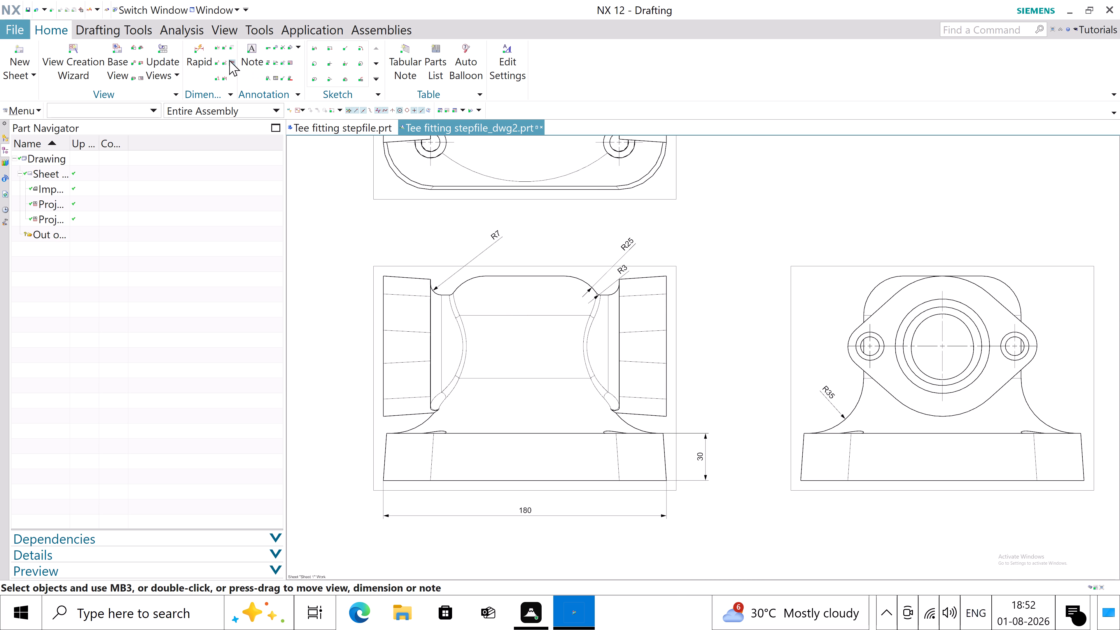
left_click(198, 59)
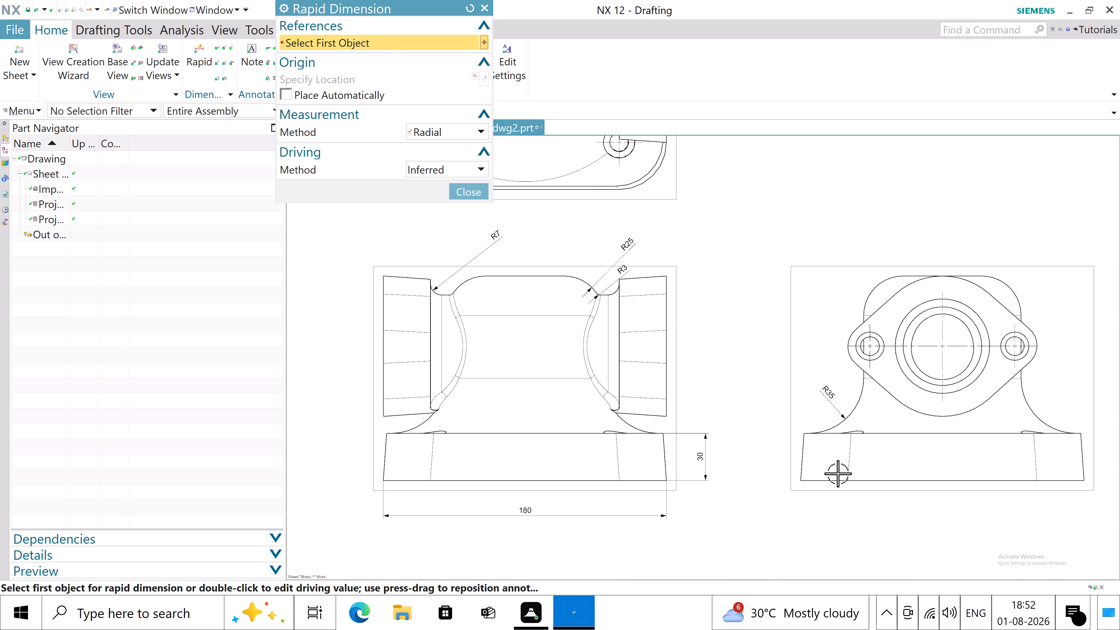
scroll(739, 470, "down", 2)
scroll(991, 394, "up", 4)
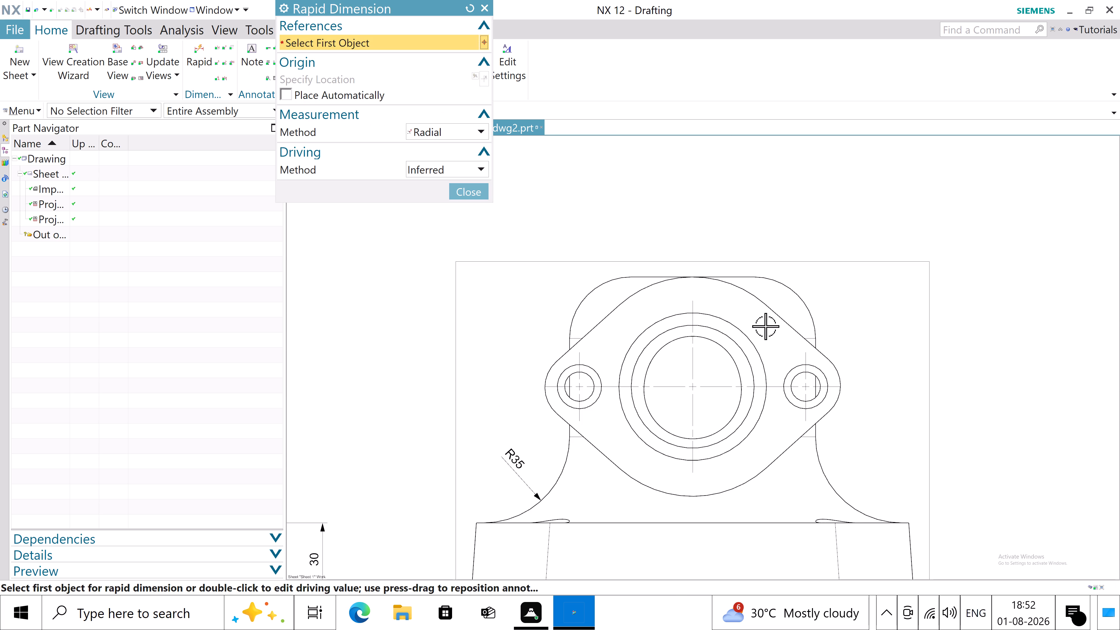
left_click(752, 339)
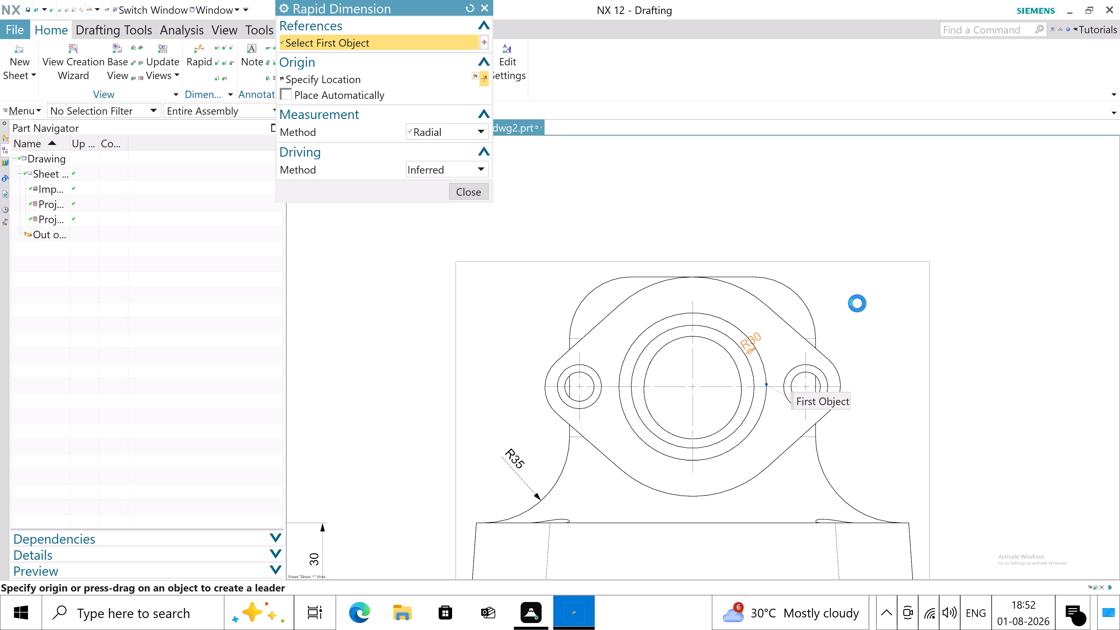
left_click(860, 301)
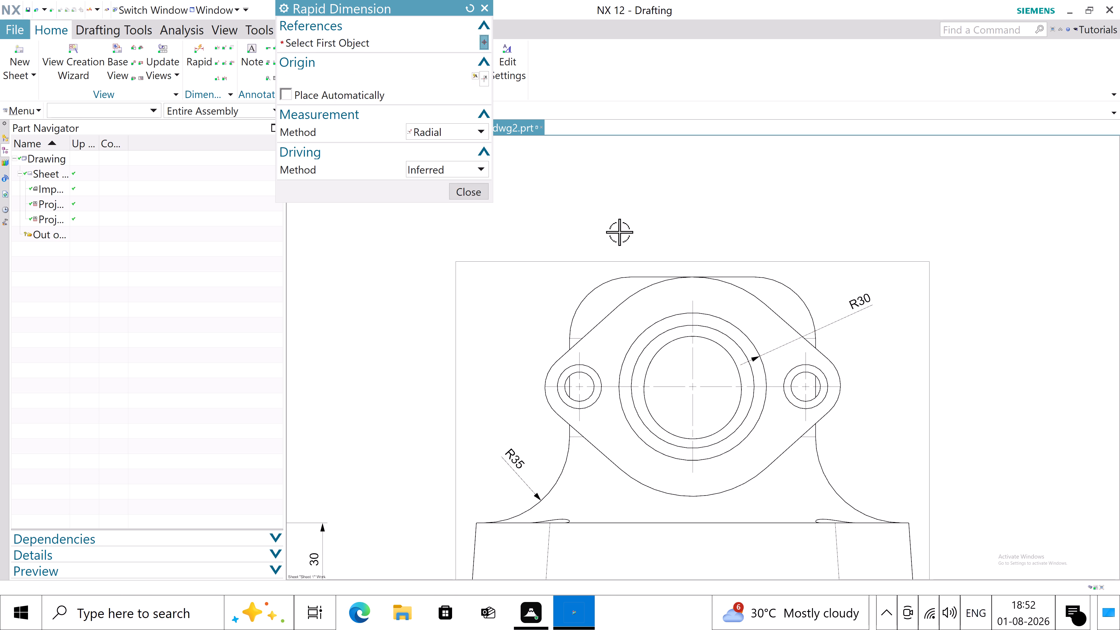
left_click(478, 190)
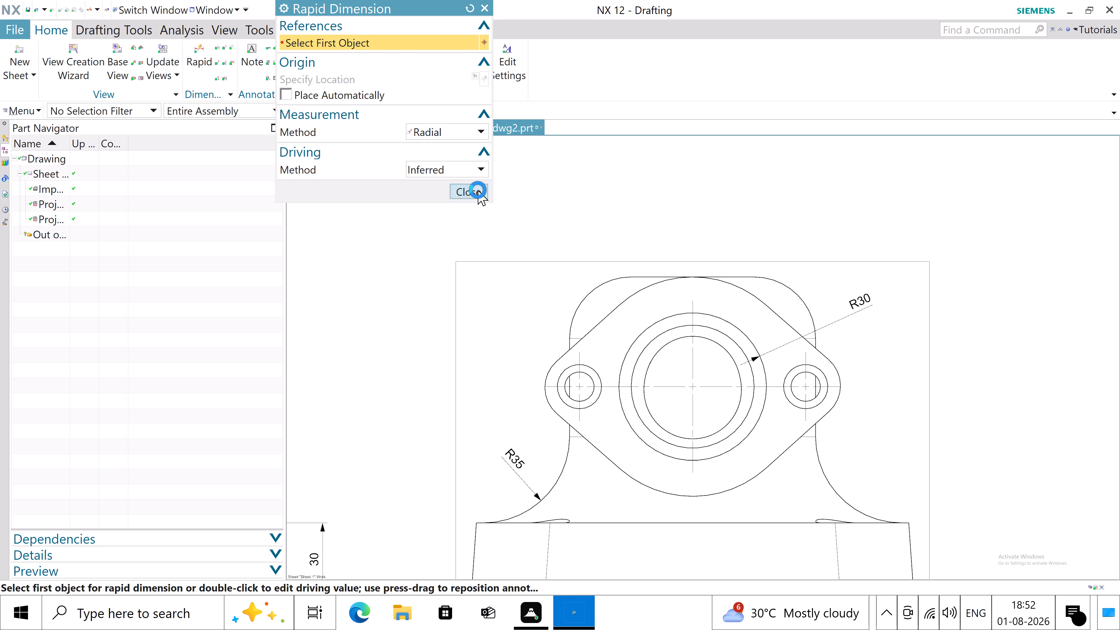
Add a radial dimension to the middle circle of the central bore in the side view, placing it beyond the flange's upper left.
left_click(205, 57)
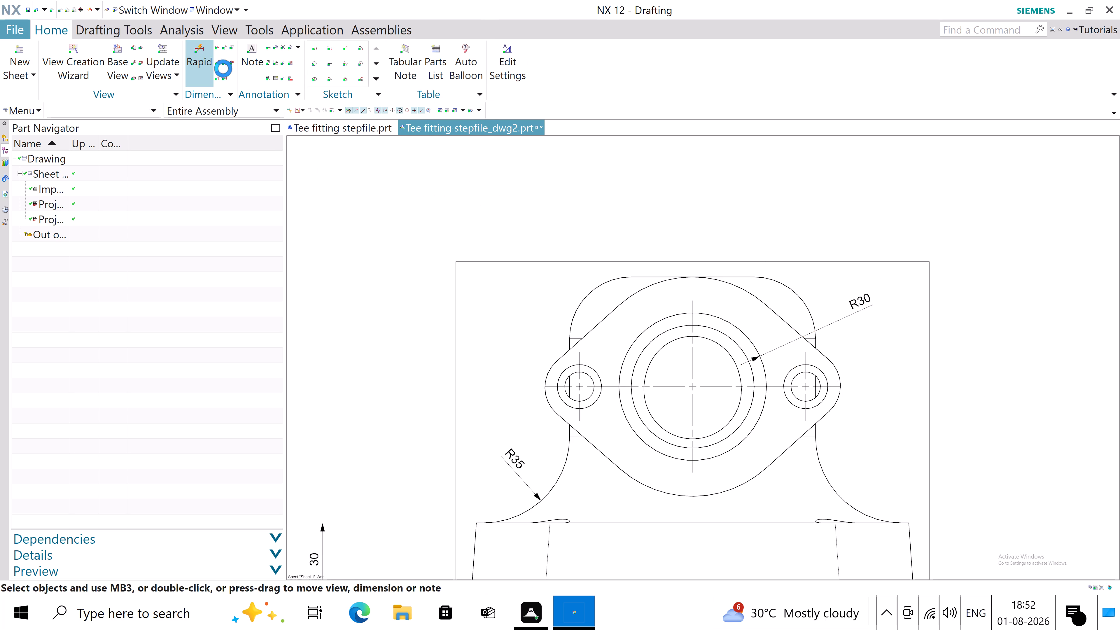
left_click(659, 335)
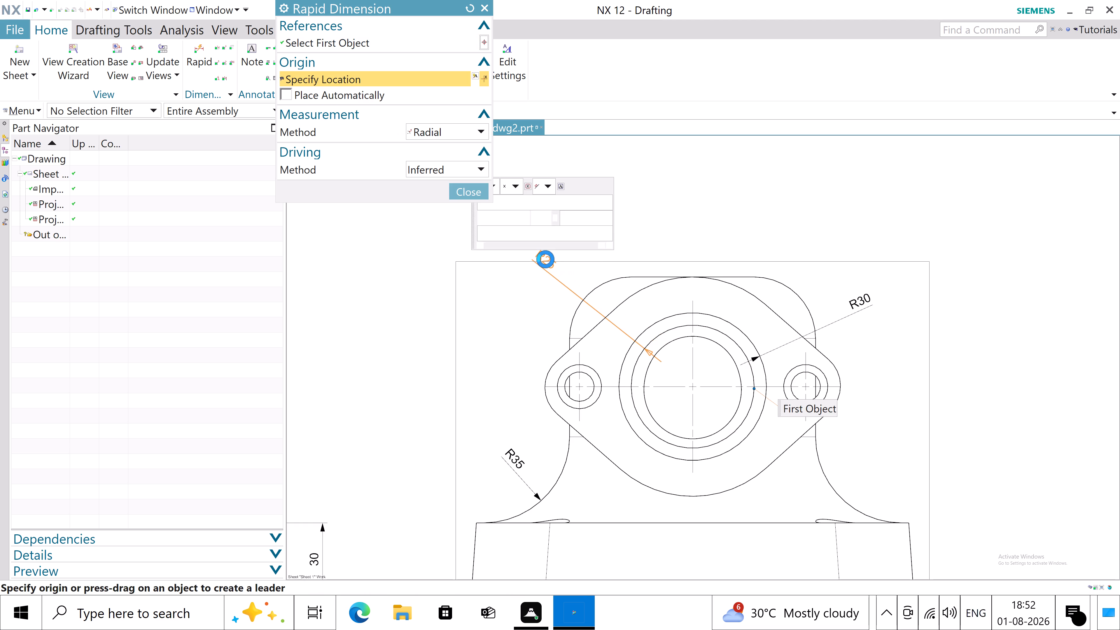
left_click(542, 270)
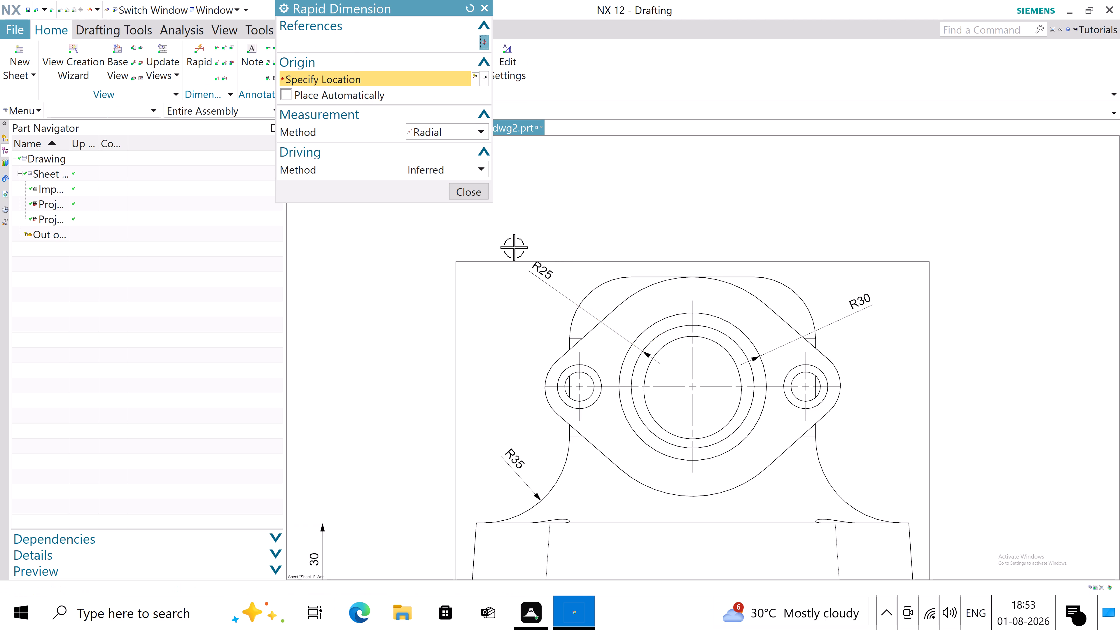
left_click(482, 194)
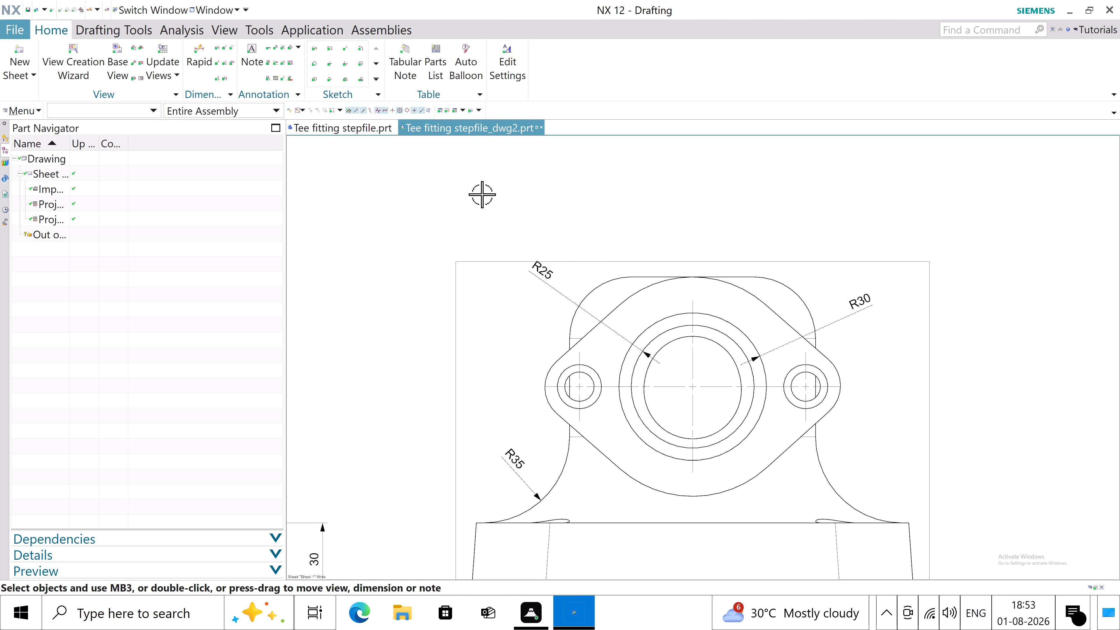
Add a radial dimension to the left bolt hole's counterbore circle in the side view, placing it outside the flange on the left.
left_click(199, 61)
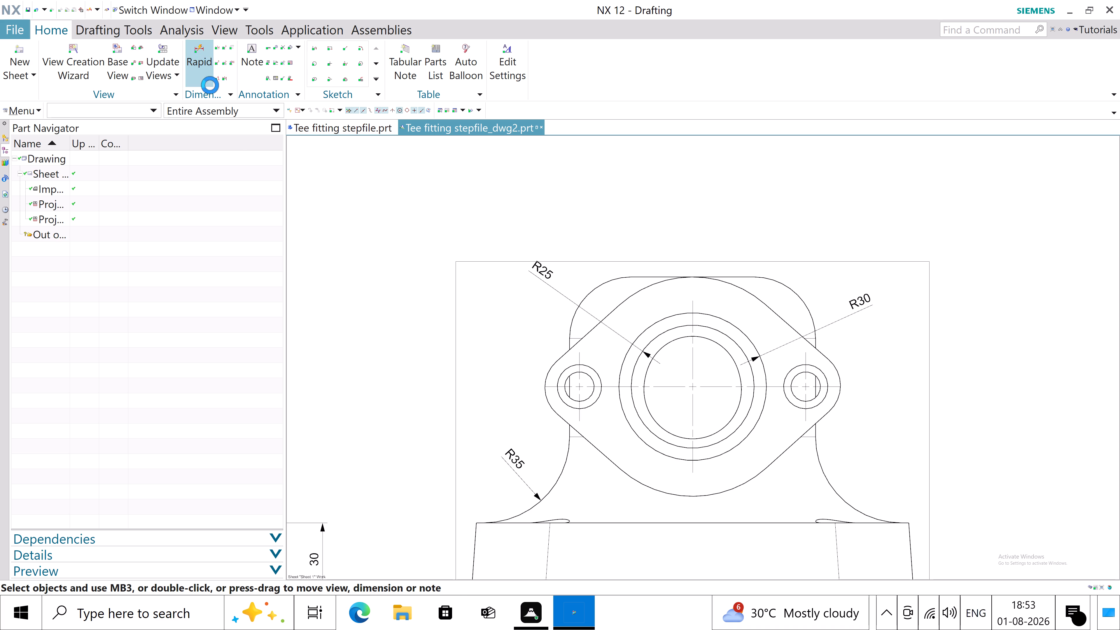
left_click(588, 369)
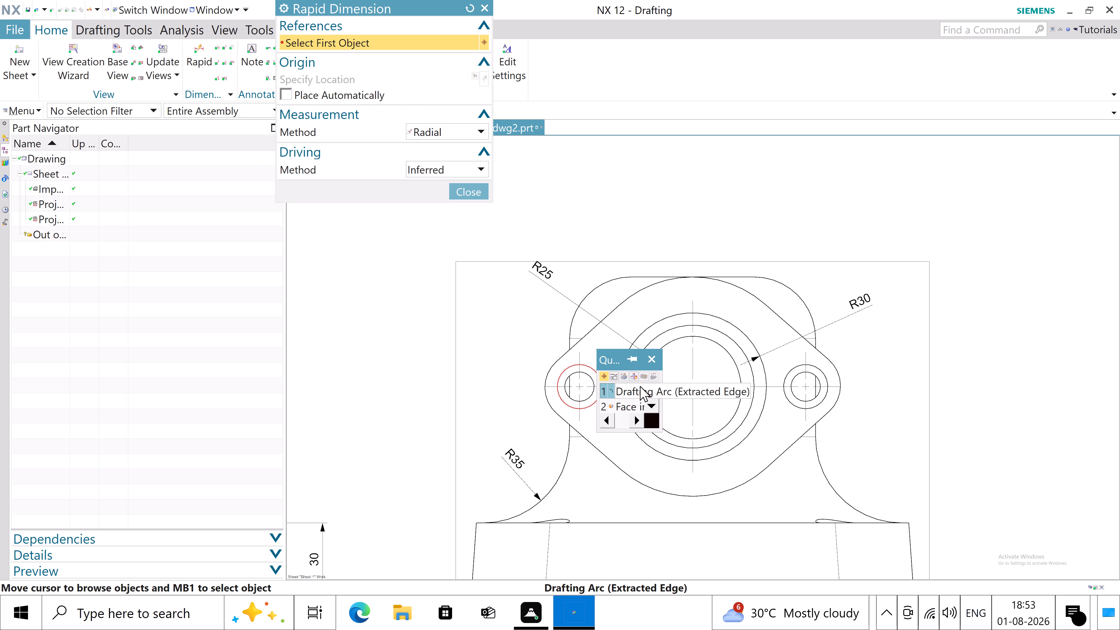
left_click(630, 406)
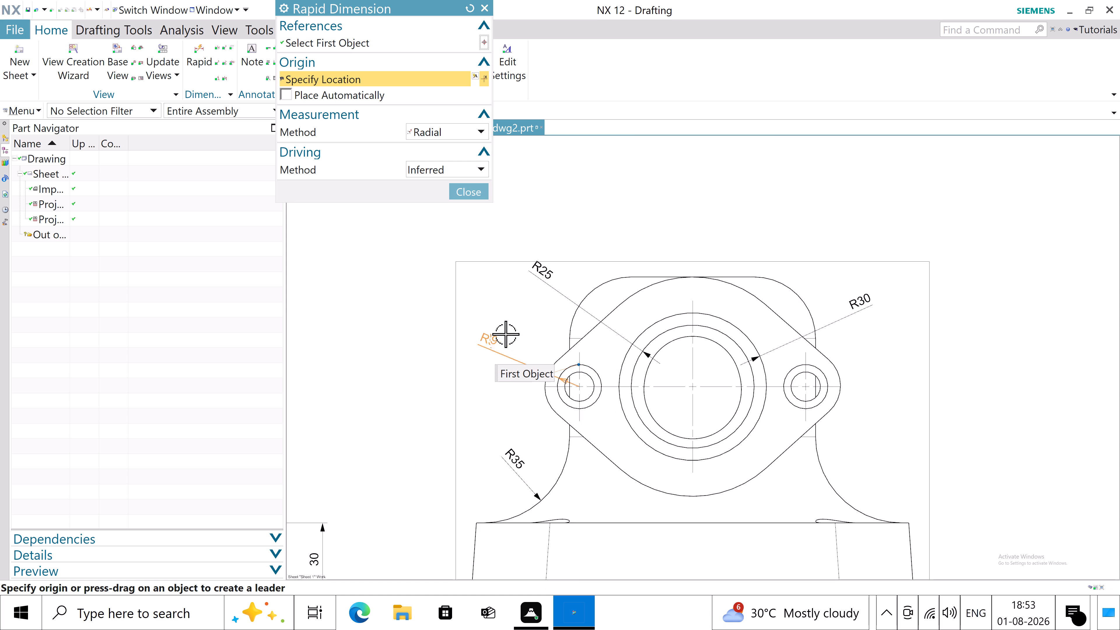
left_click(506, 333)
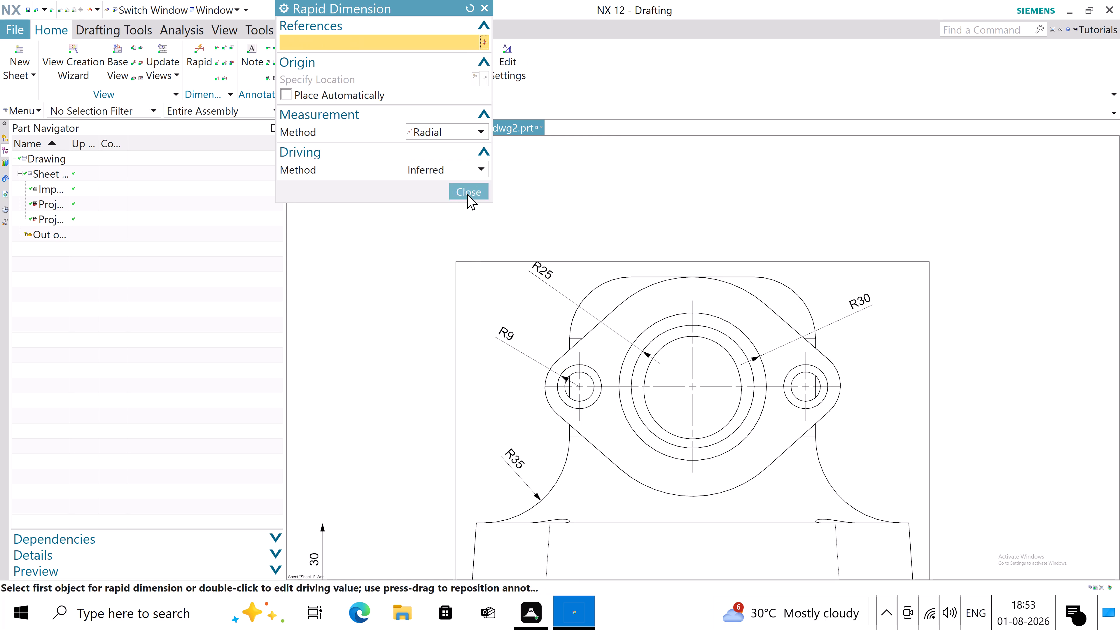
left_click(467, 194)
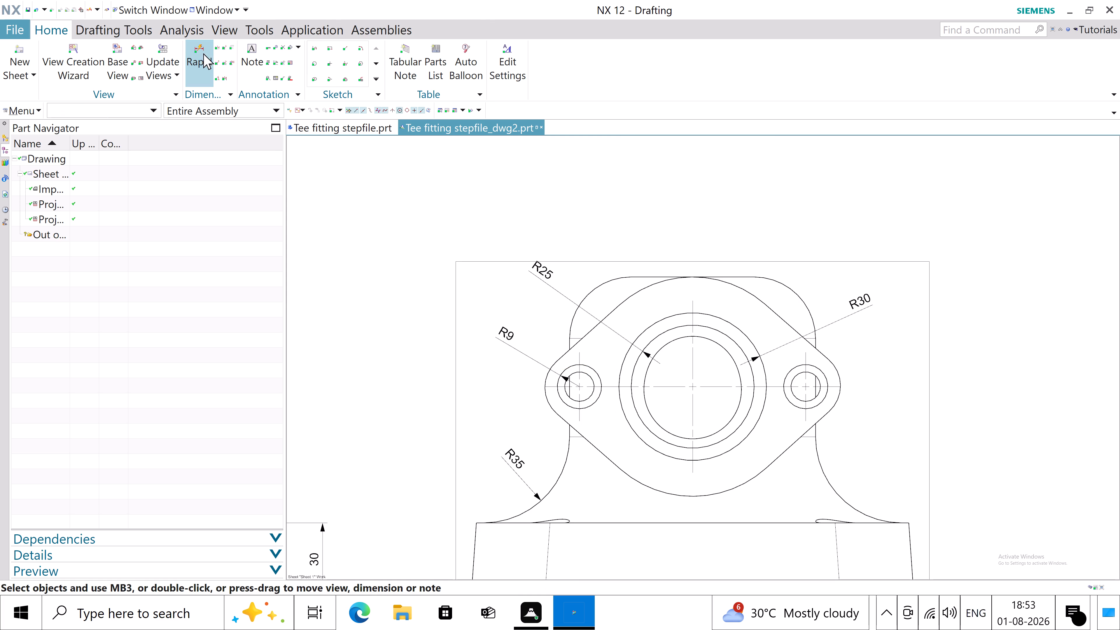
Add a radial dimension to the inner circle of the right bolt hole in the side view, placing it outside the flange on the right.
left_click(203, 57)
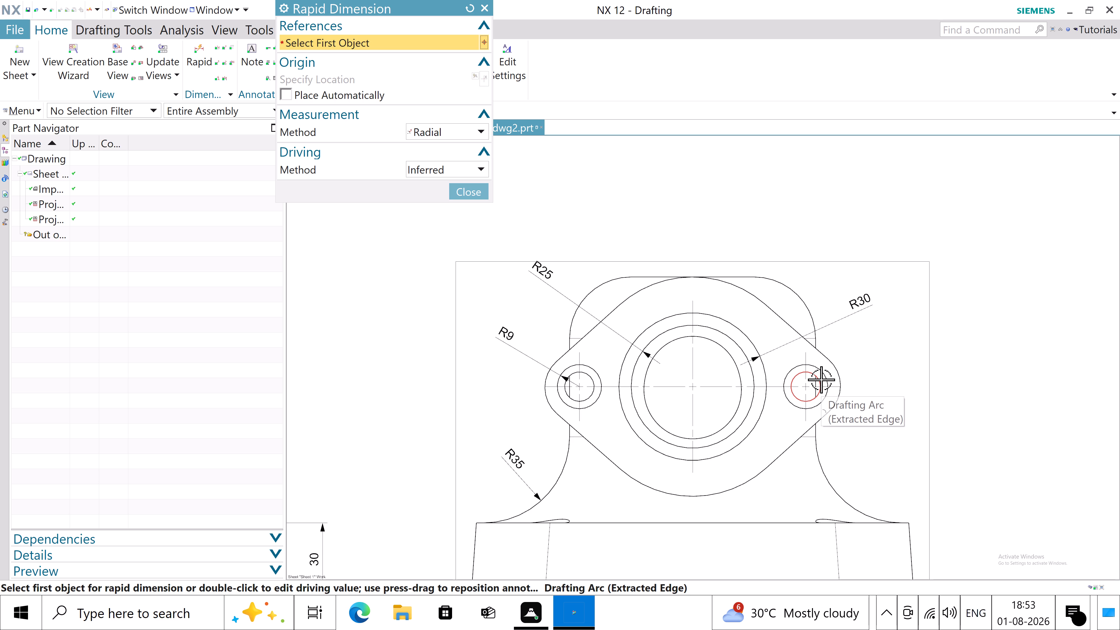
left_click(821, 379)
left_click(907, 354)
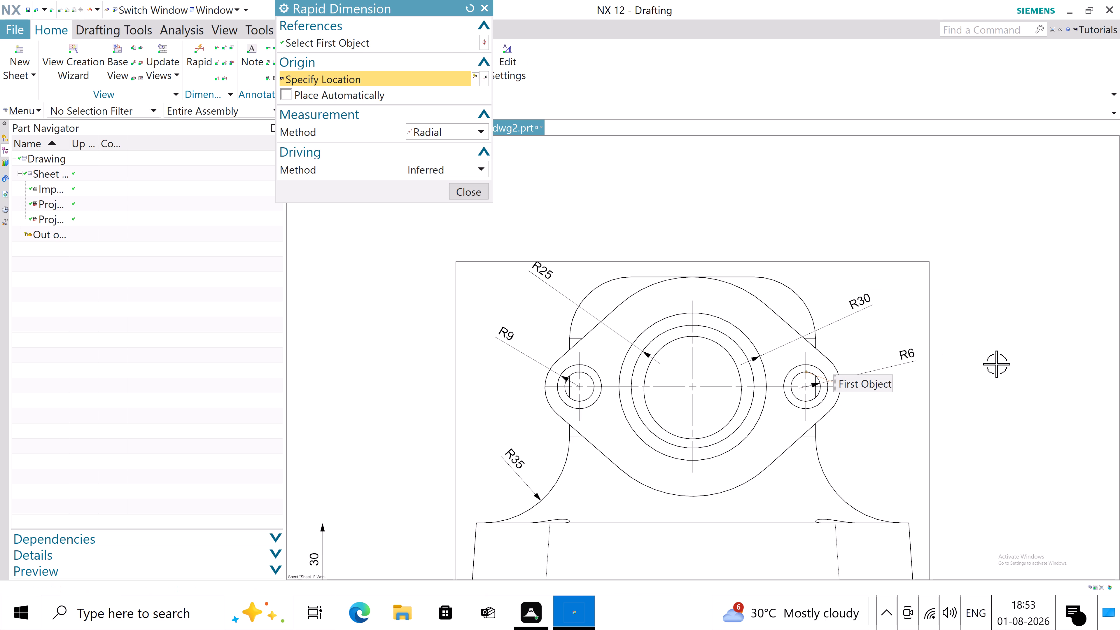
left_click(474, 199)
Add a point-to-point dimension across the body's width between its two vertical side edges in the side view, placing it above the view.
scroll(605, 362, "down", 3)
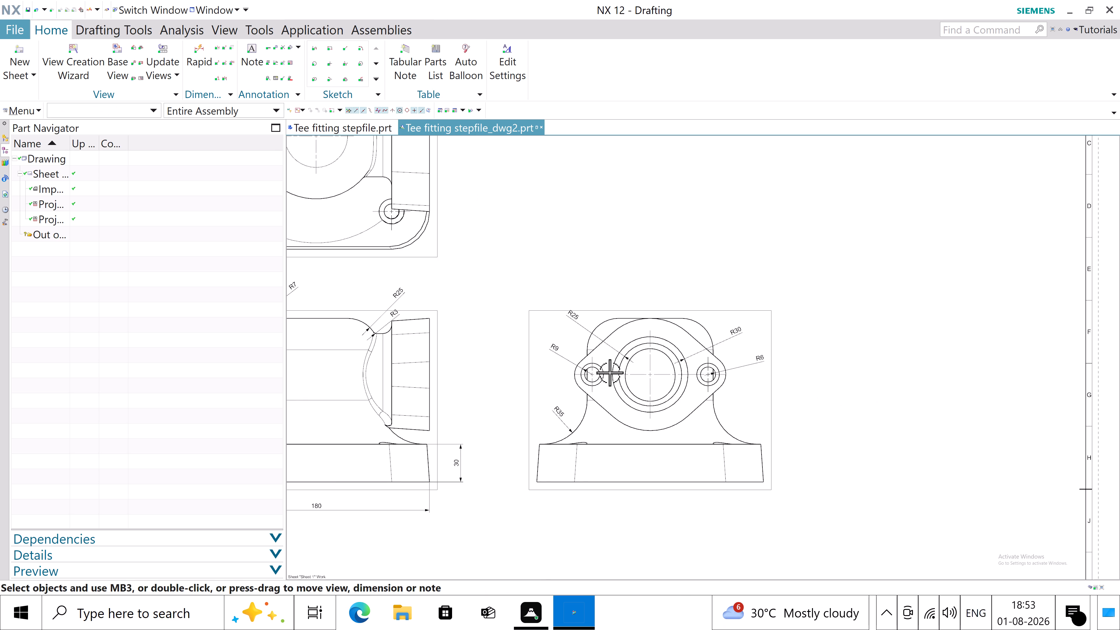
left_click(198, 66)
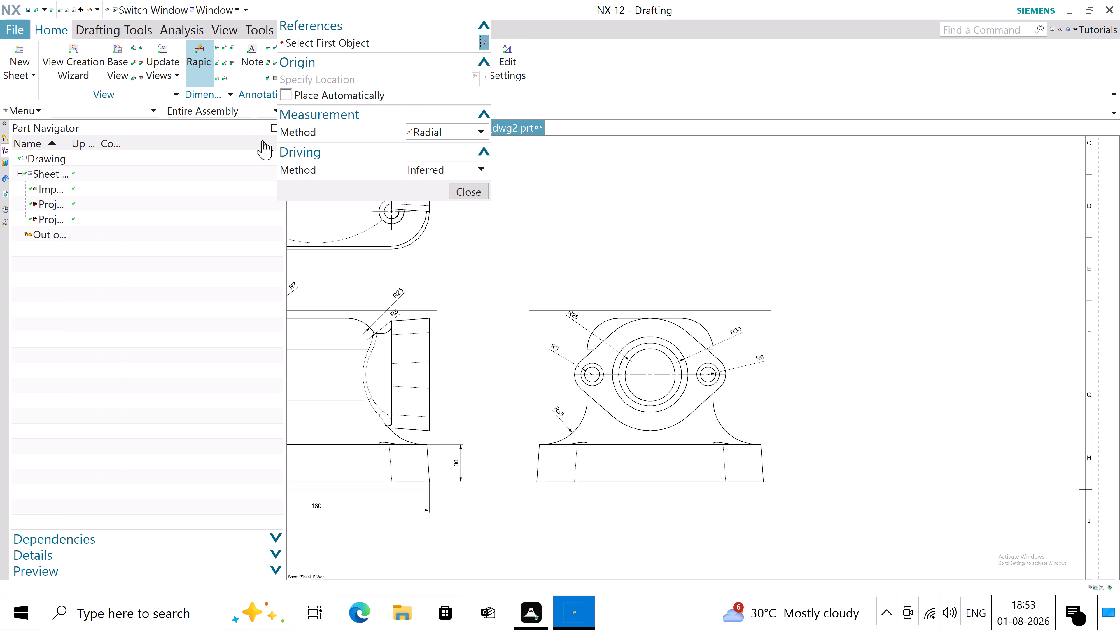
left_click(461, 129)
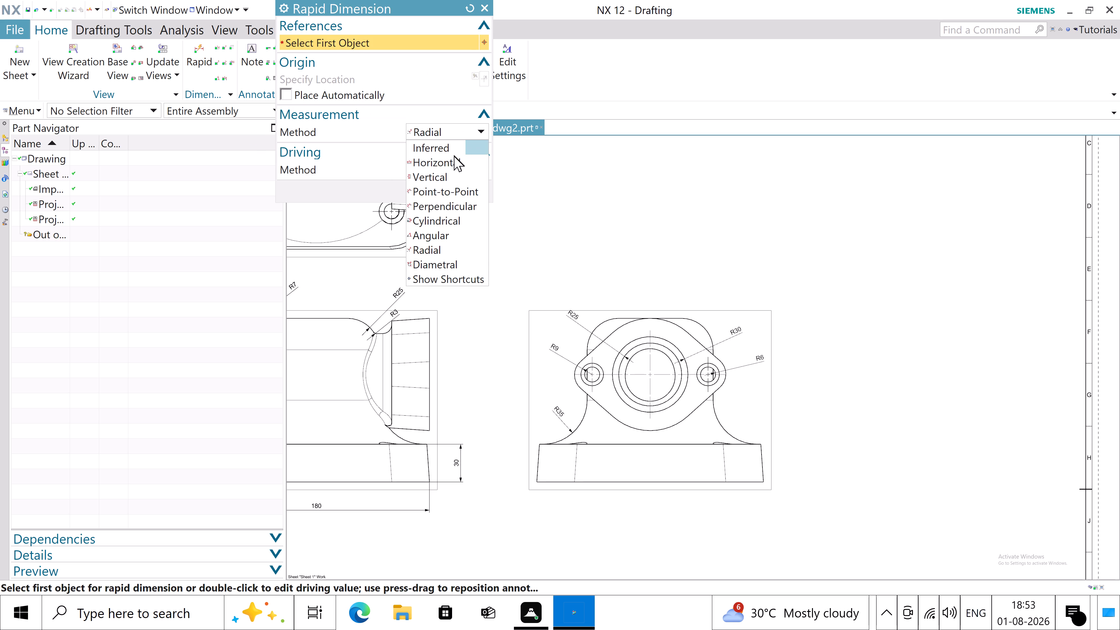
left_click(451, 162)
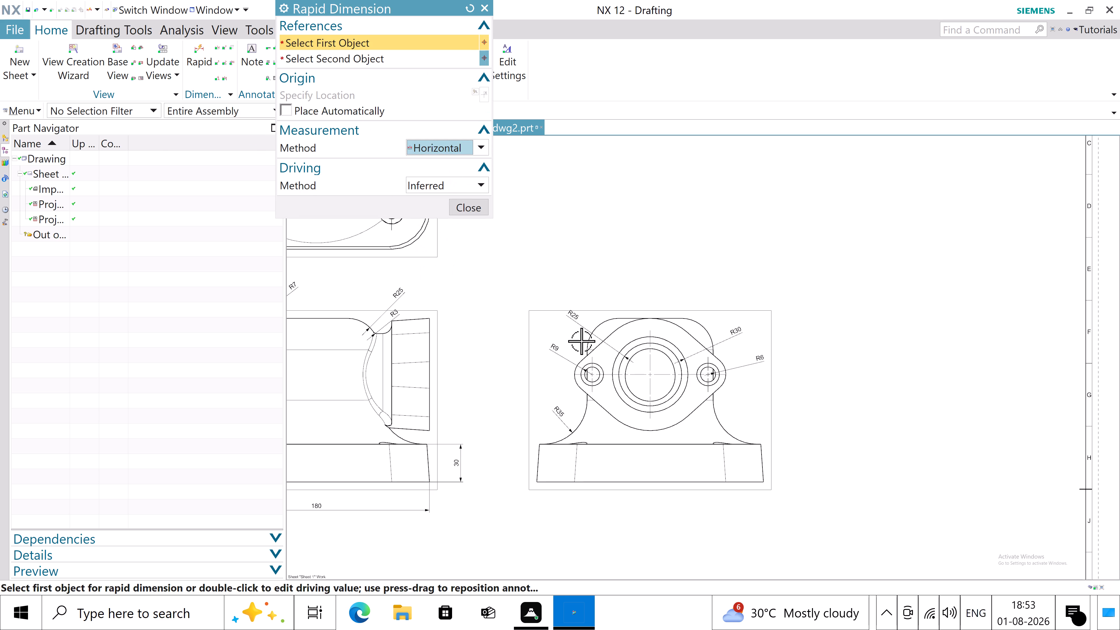
left_click(587, 343)
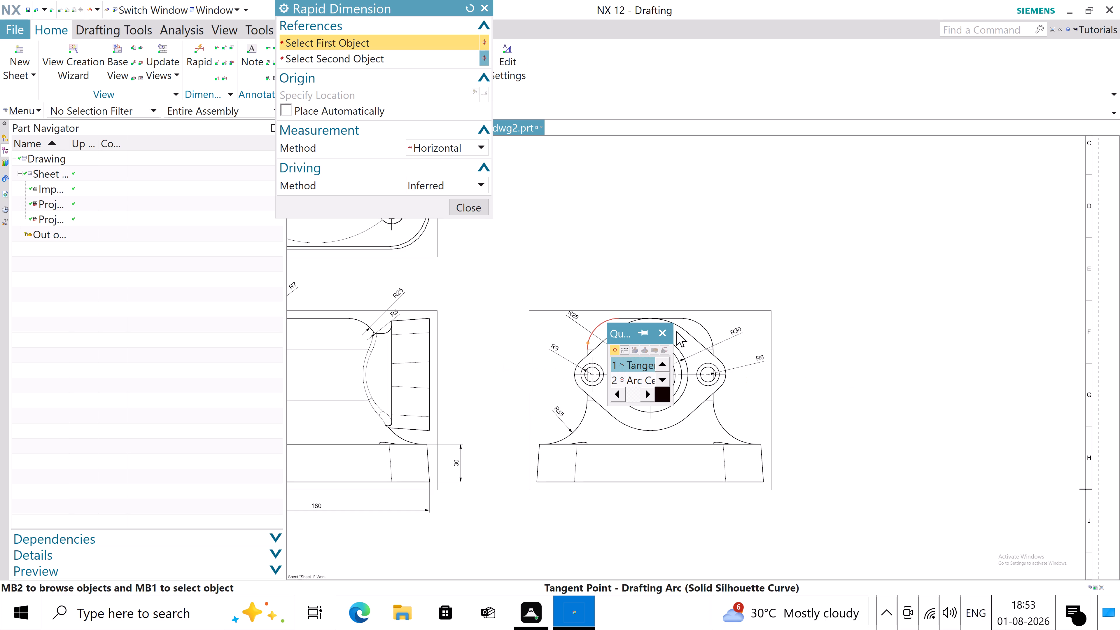
left_click(665, 331)
scroll(606, 312, "up", 3)
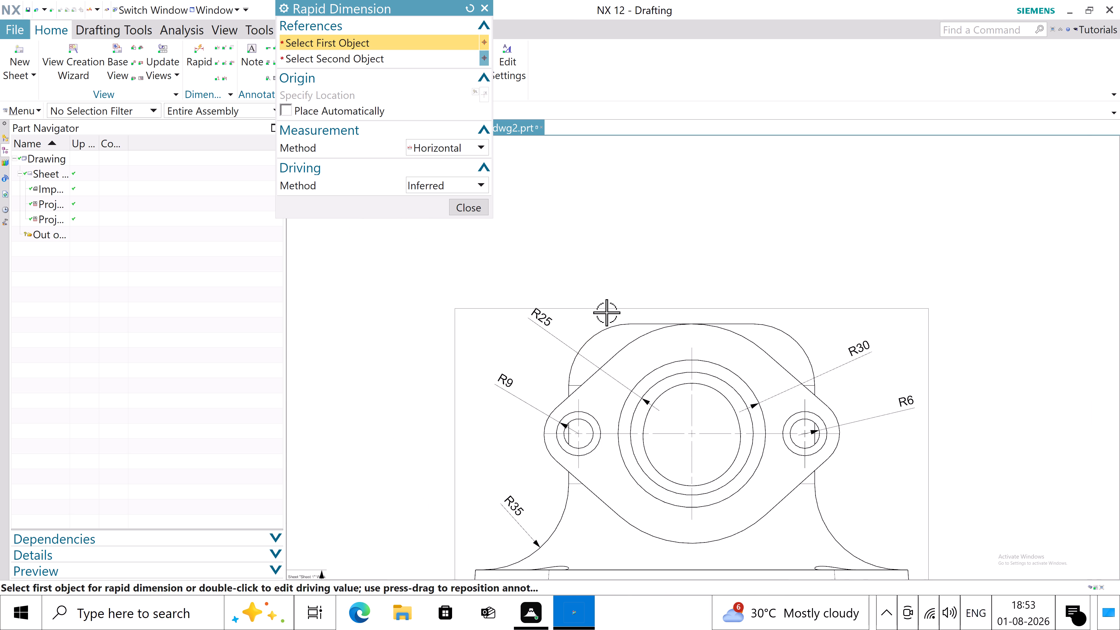
left_click(443, 143)
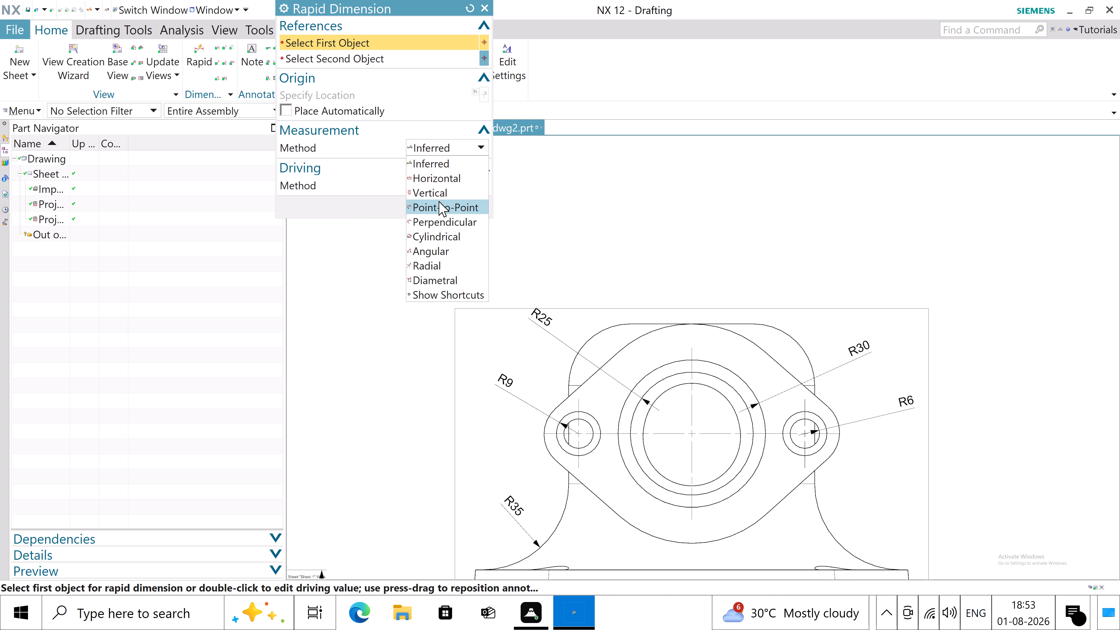
left_click(437, 202)
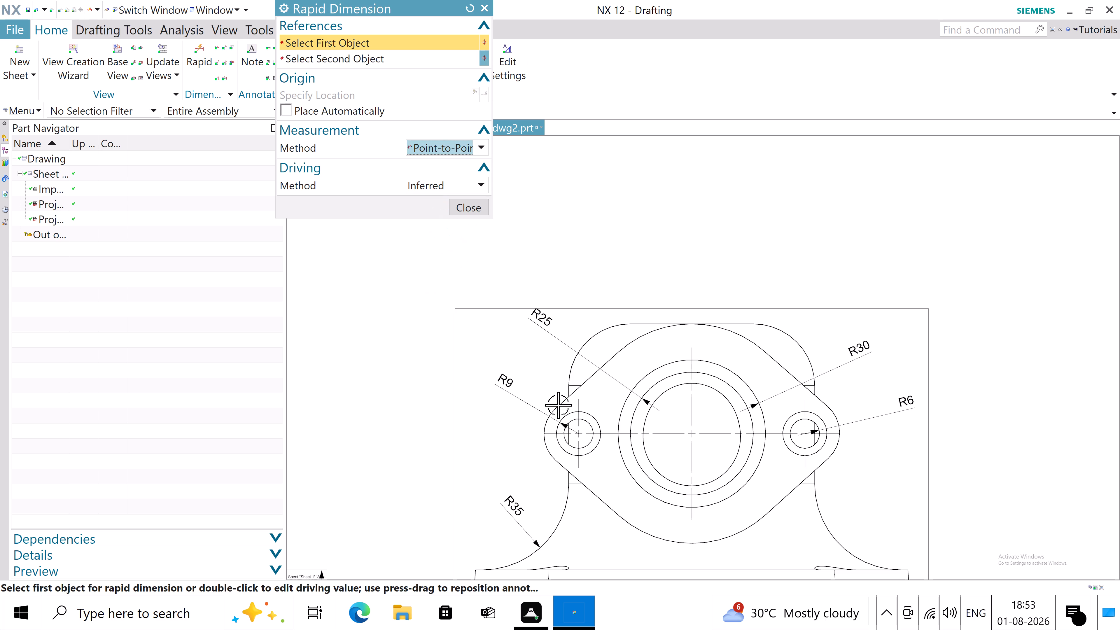
left_click(570, 387)
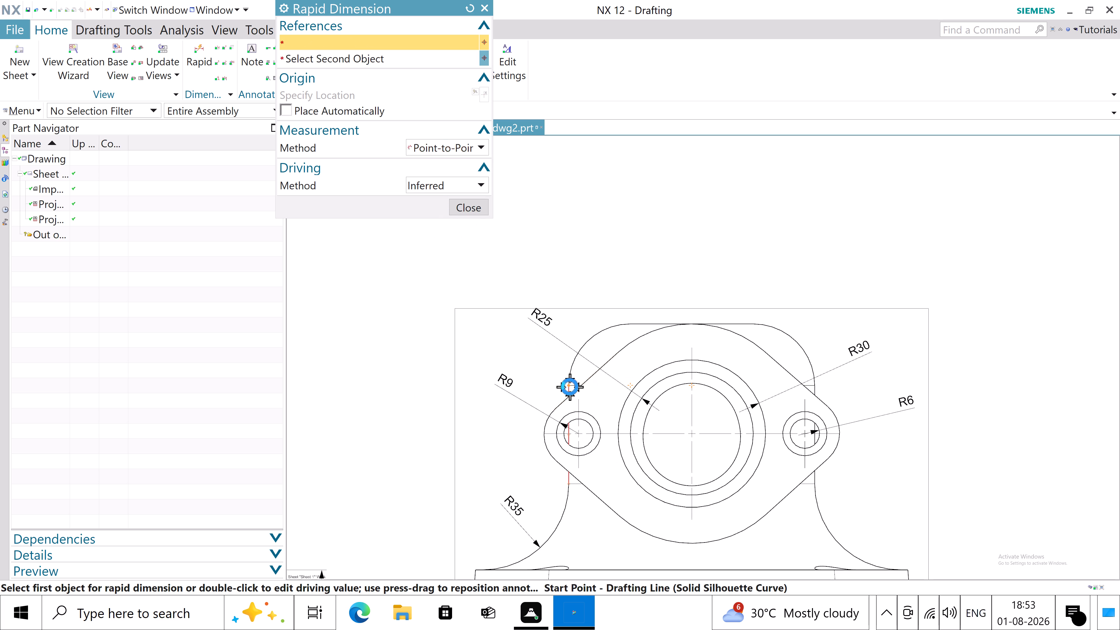
left_click(817, 386)
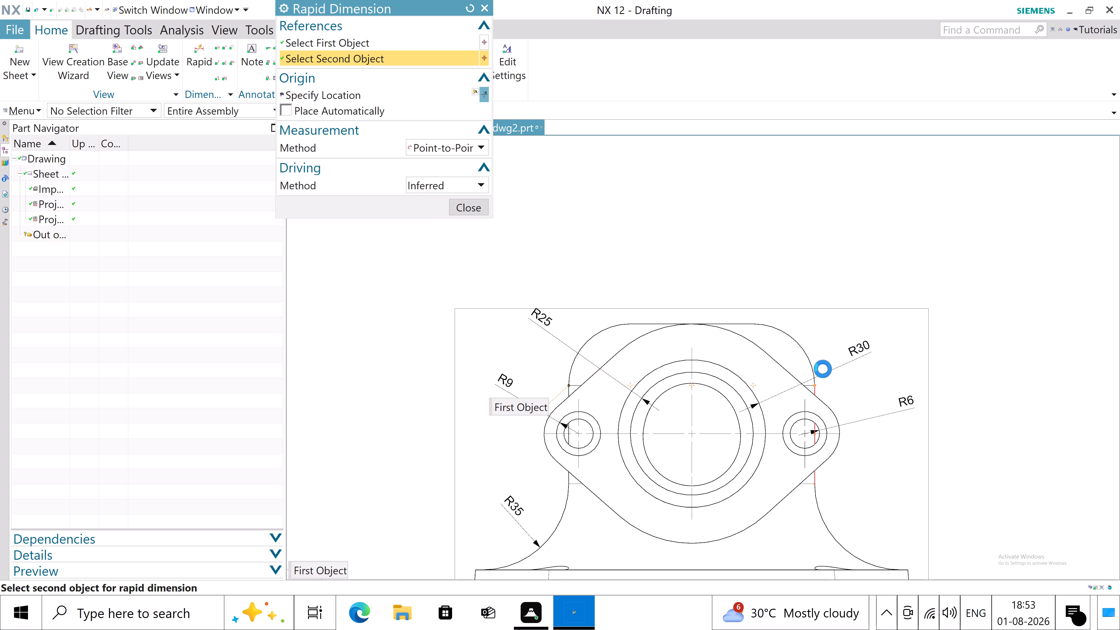
left_click(726, 274)
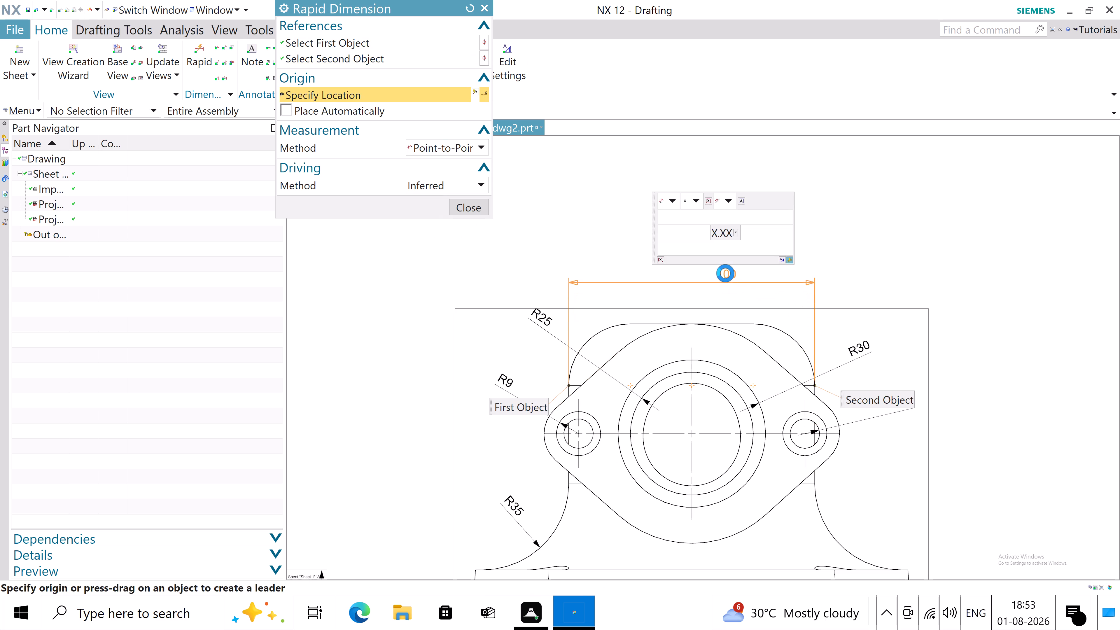
left_click(471, 209)
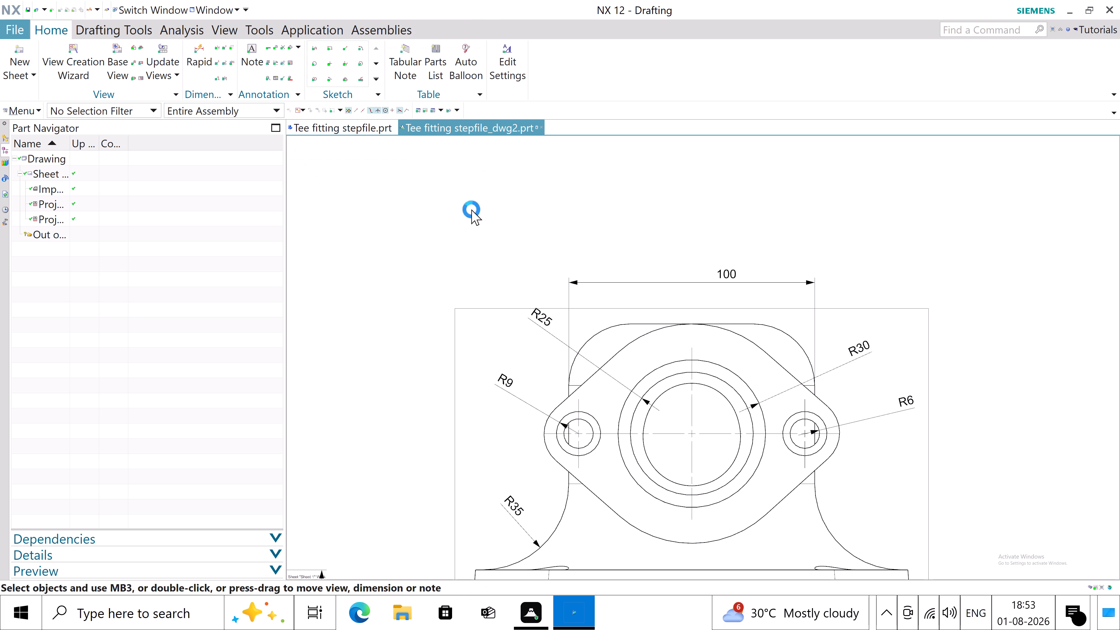
Move the front view with its aligned side view, and the top view, lower on the sheet to free space above the top view.
scroll(858, 318, "down", 3)
scroll(931, 466, "up", 1)
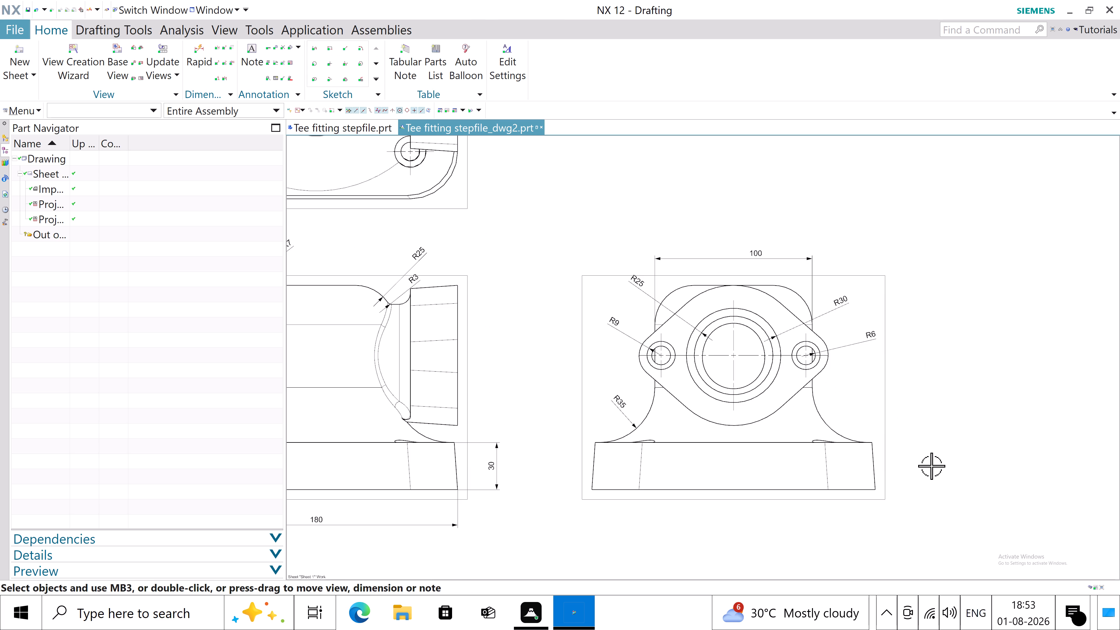
scroll(931, 466, "down", 1)
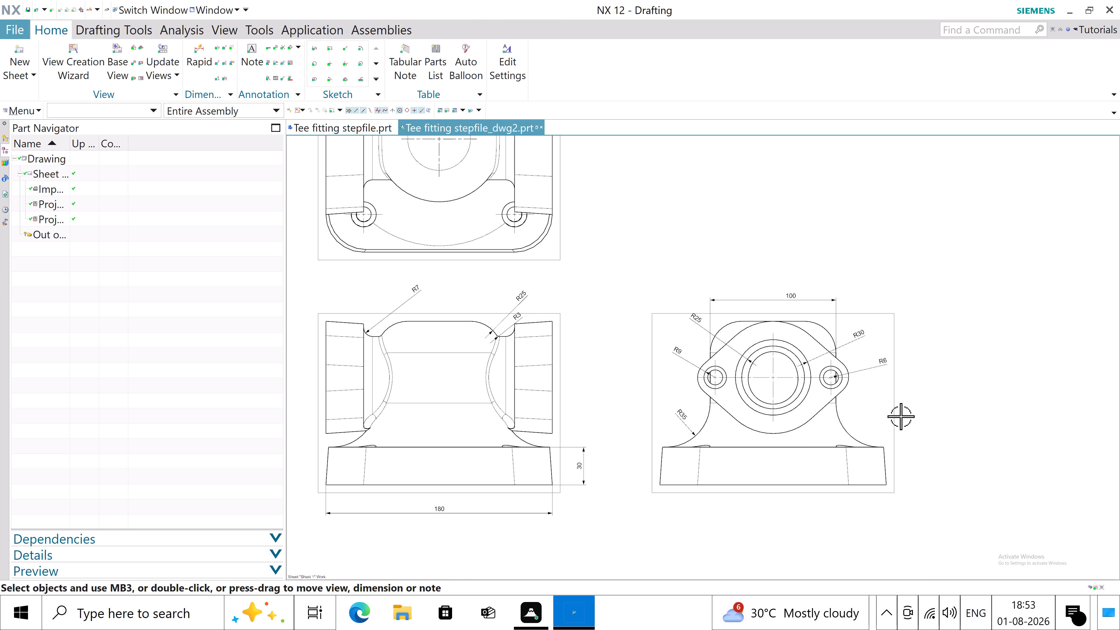
scroll(881, 431, "down", 1)
scroll(697, 517, "down", 1)
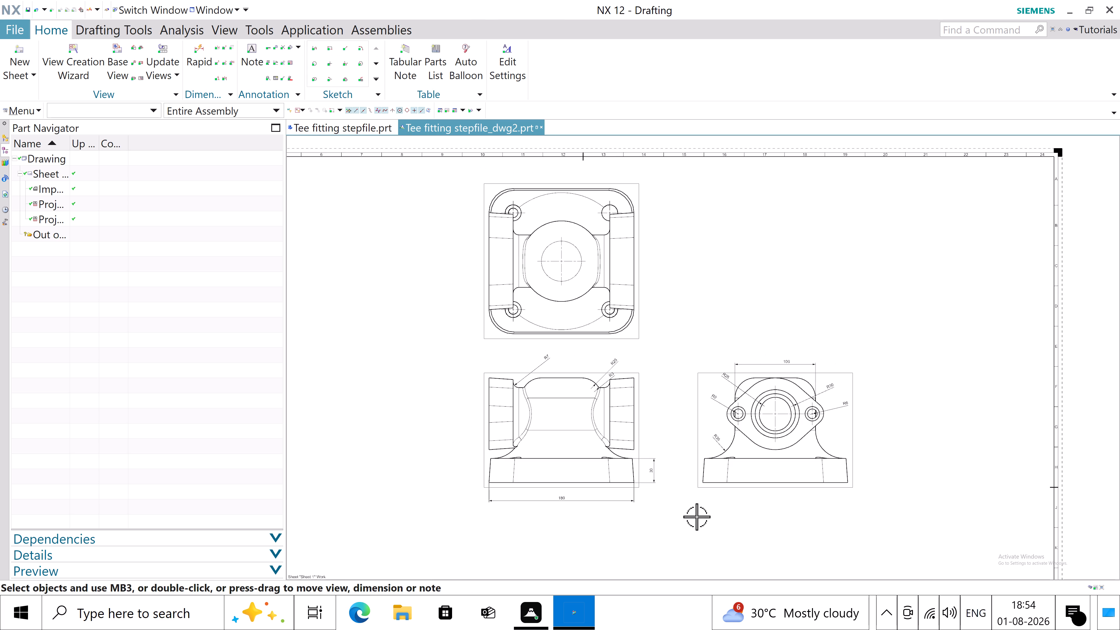
scroll(642, 367, "down", 2)
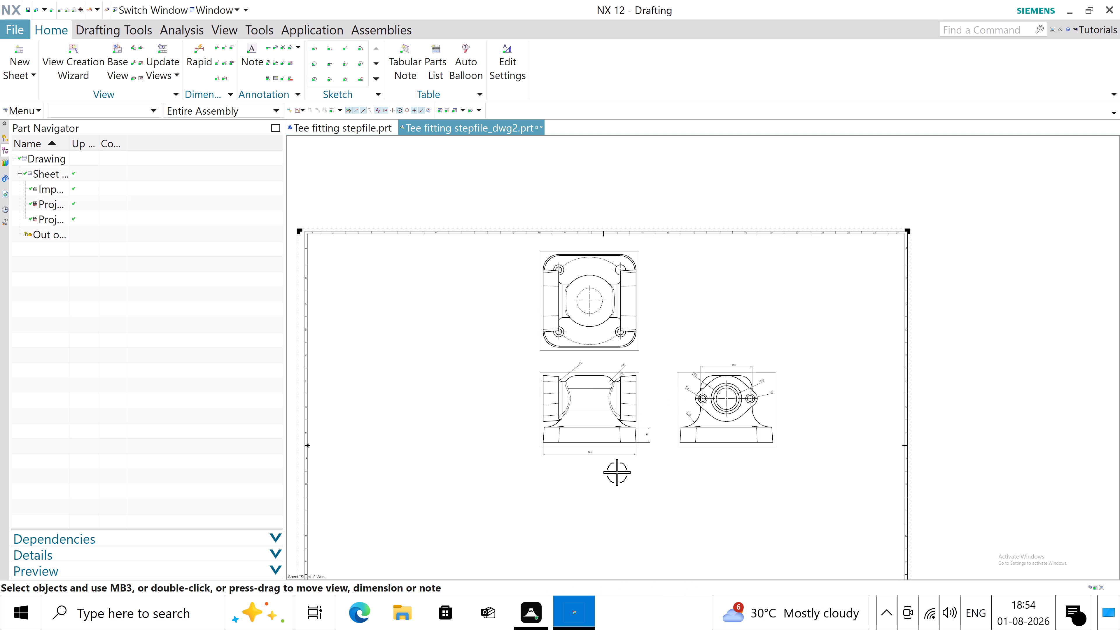
key("Escape")
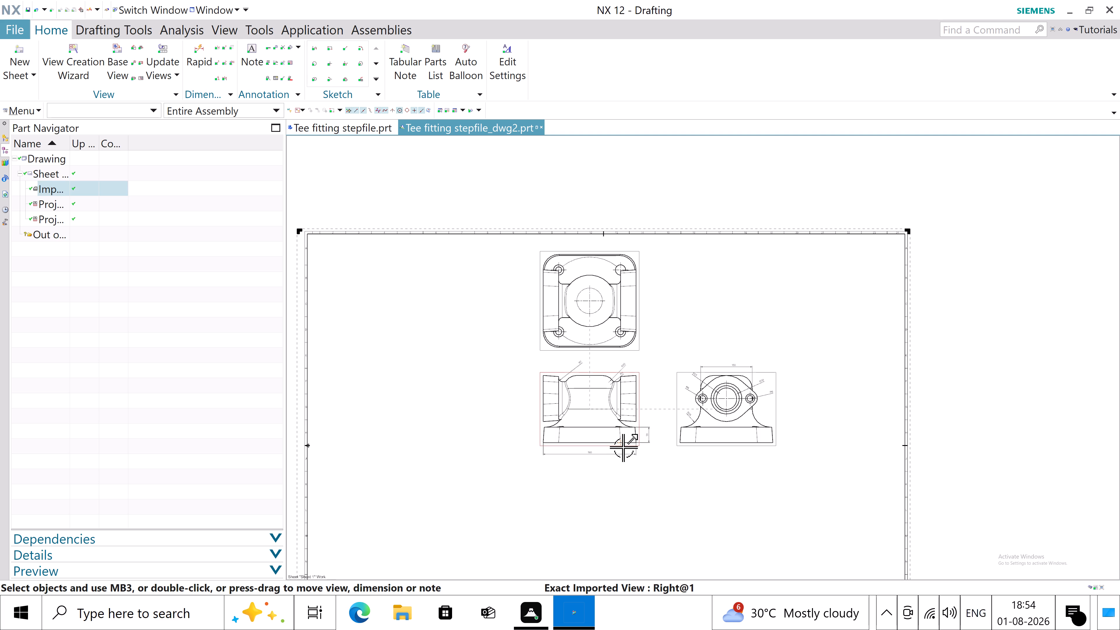
left_click_drag(623, 447, 624, 513)
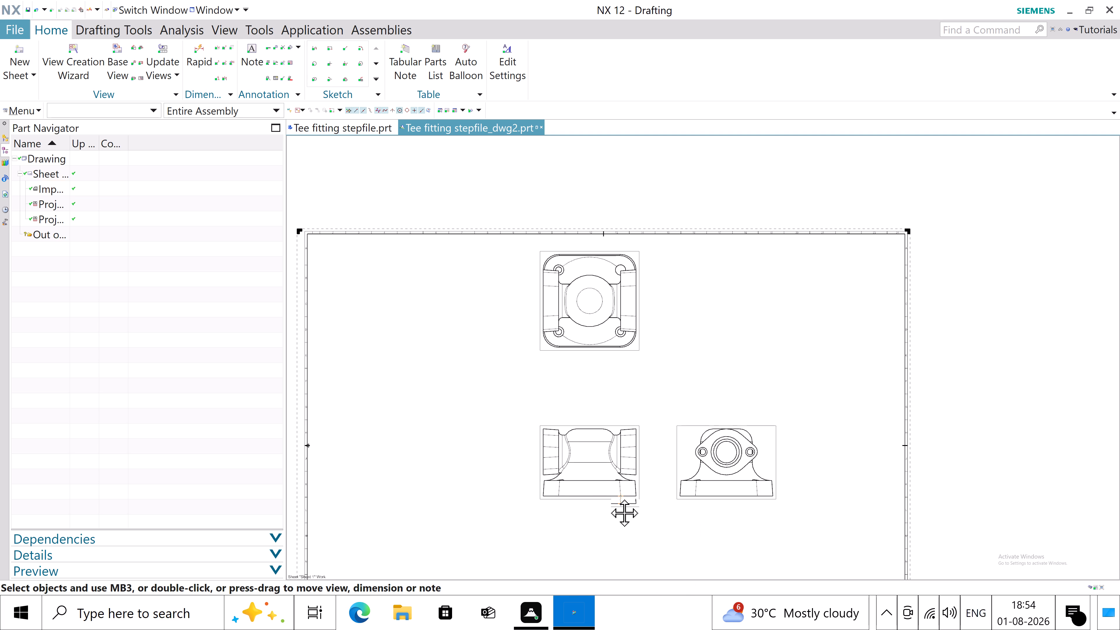
left_click_drag(624, 513, 624, 518)
left_click_drag(638, 350, 639, 409)
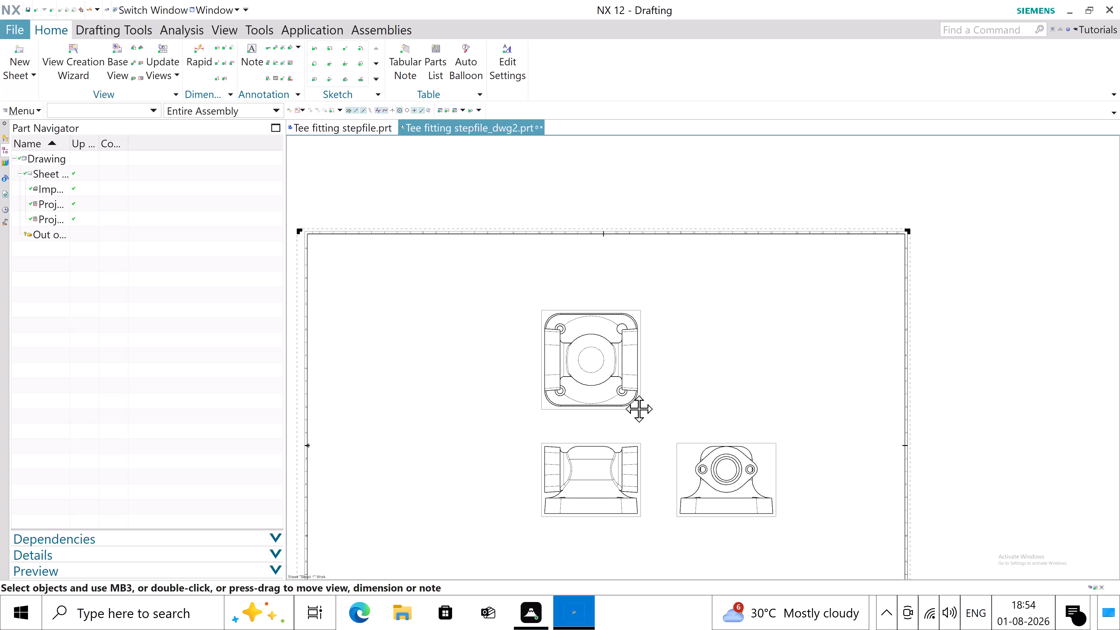
left_click_drag(639, 409, 639, 421)
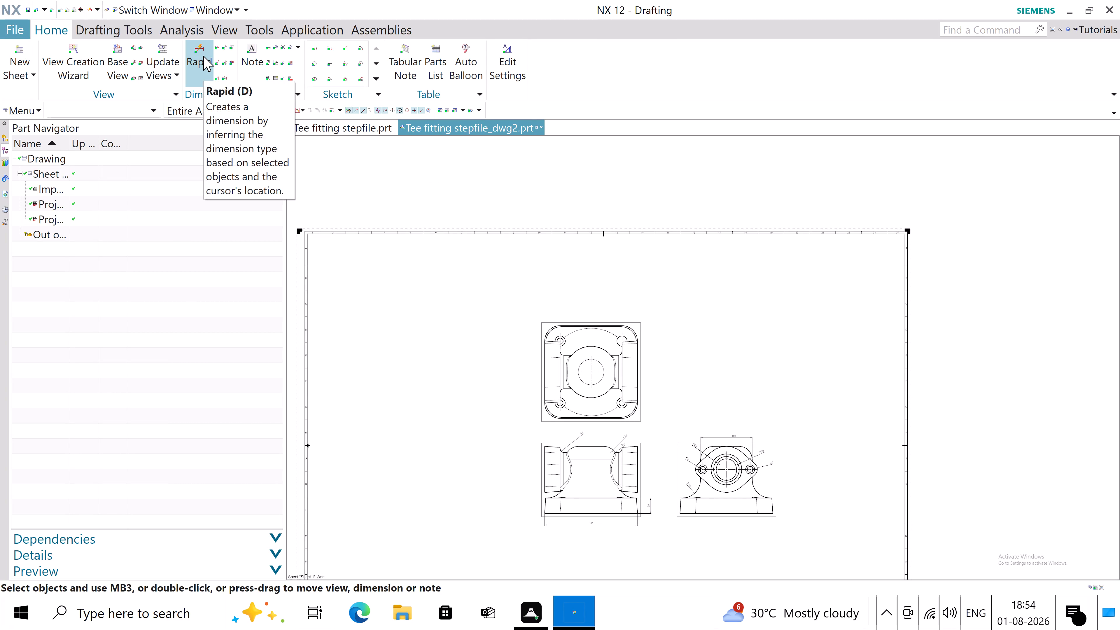
Create a simple orthographic section view through the top view's central bore, cut horizontally, and place it above the top view.
left_click(141, 64)
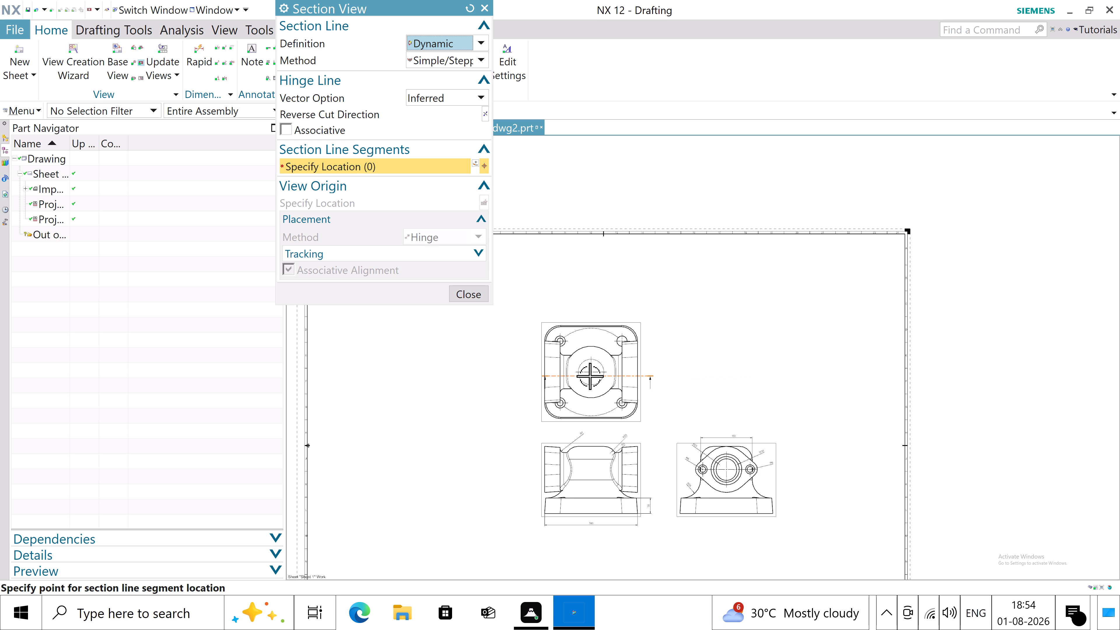
left_click(598, 372)
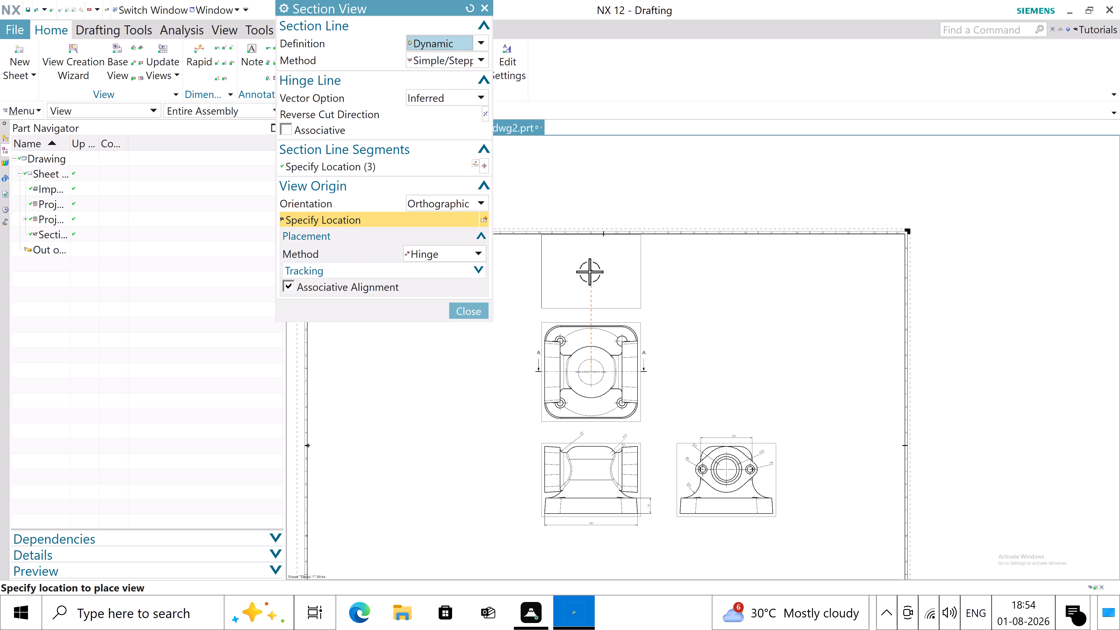
left_click(589, 278)
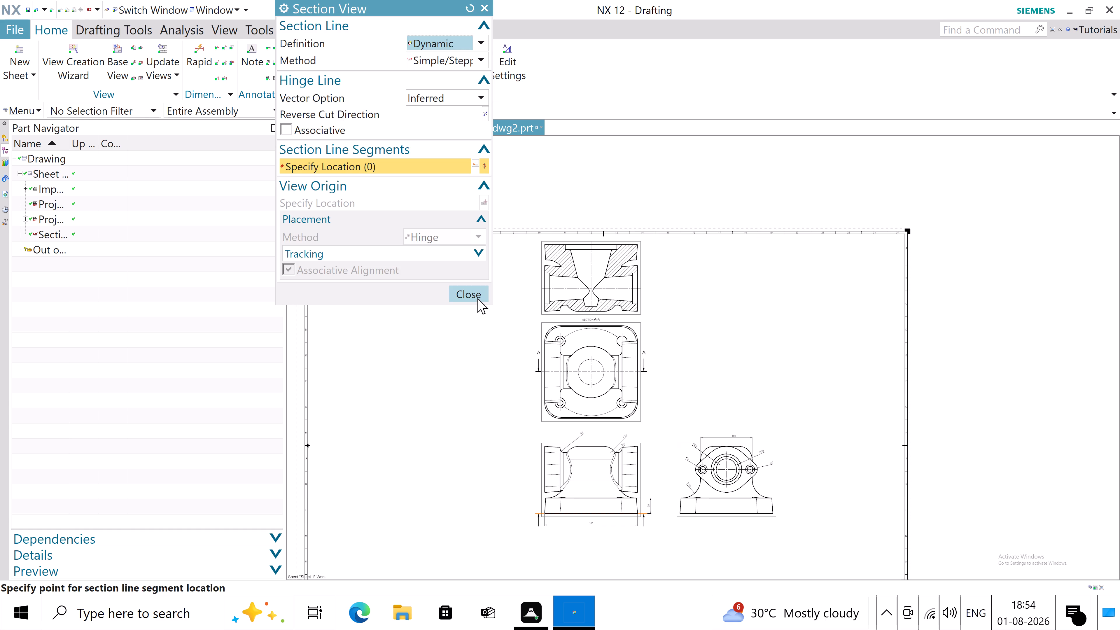
left_click(477, 298)
Reposition the 180 width dimension of the front view close to the view's bottom edge.
scroll(510, 371, "down", 2)
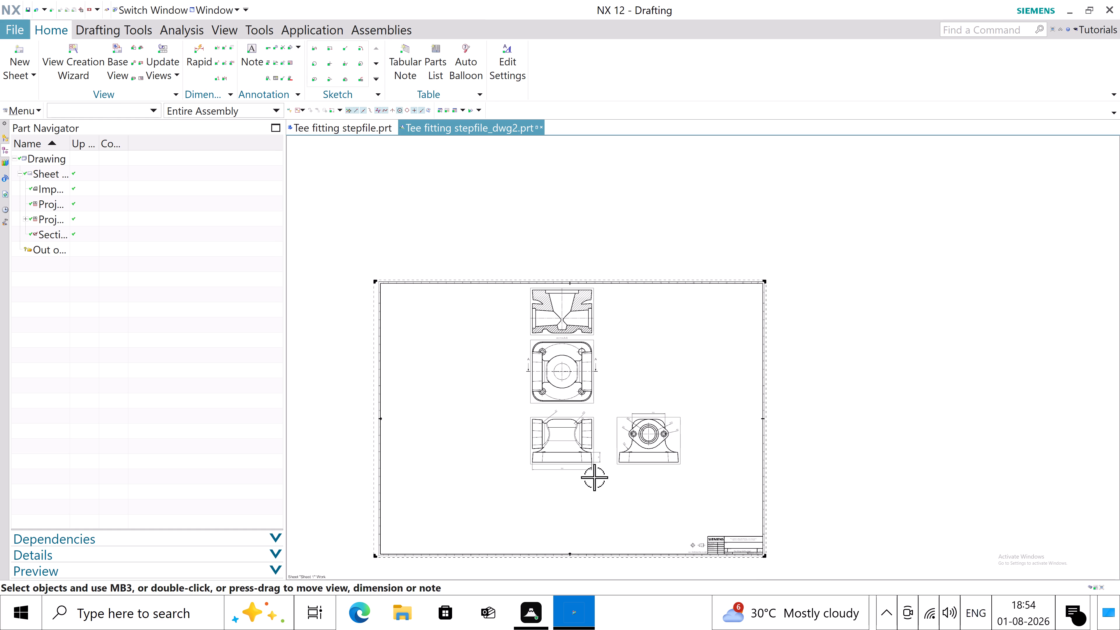
left_click(592, 465)
left_click(673, 348)
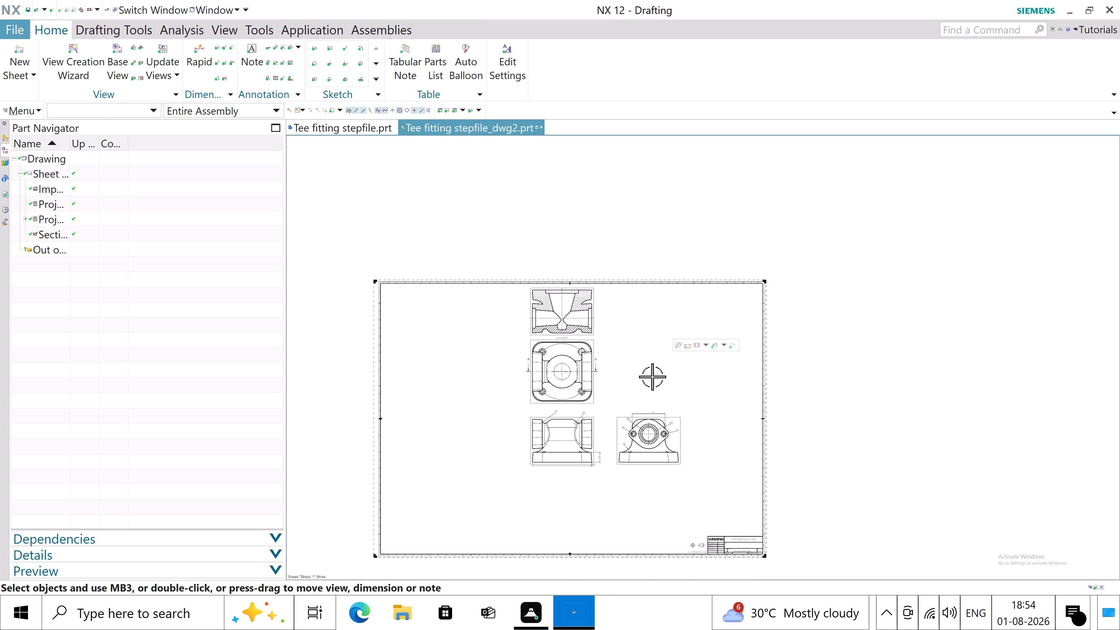
Move the front and side views, the top view and the section view lower so all views are spaced out within the sheet border.
scroll(644, 395, "up", 2)
scroll(561, 443, "up", 1)
left_click_drag(565, 432, 560, 487)
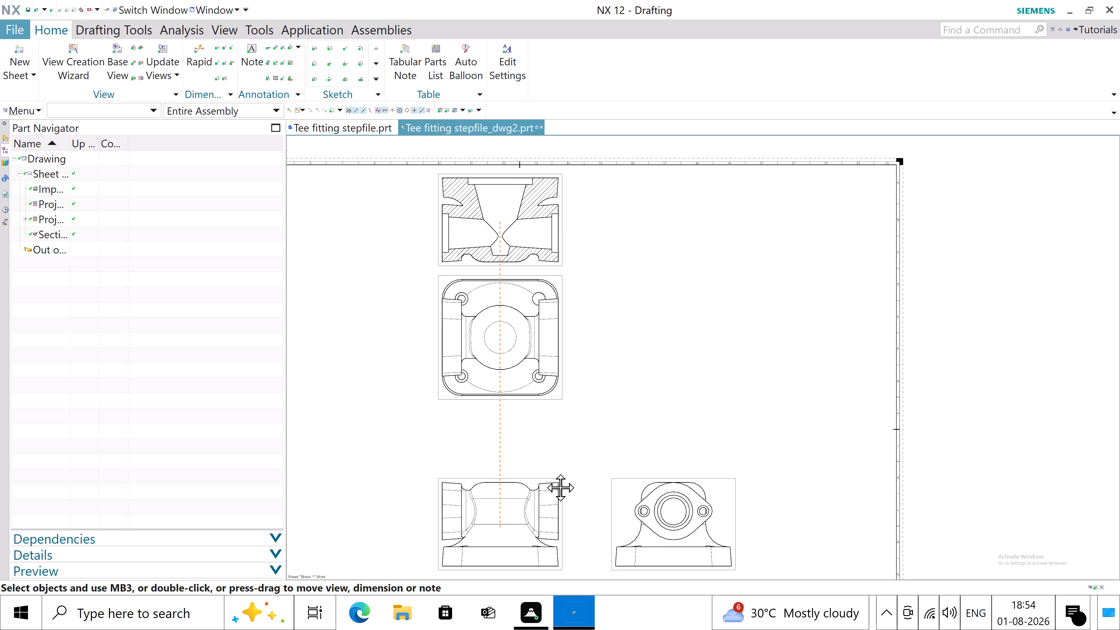
left_click_drag(560, 487, 561, 491)
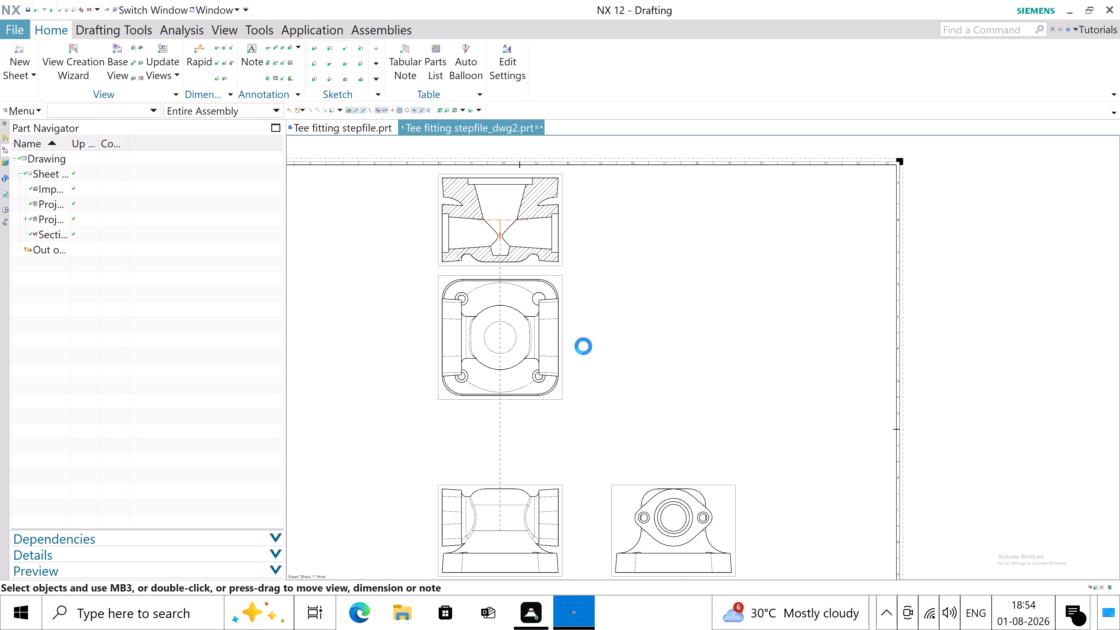
left_click_drag(565, 396, 566, 450)
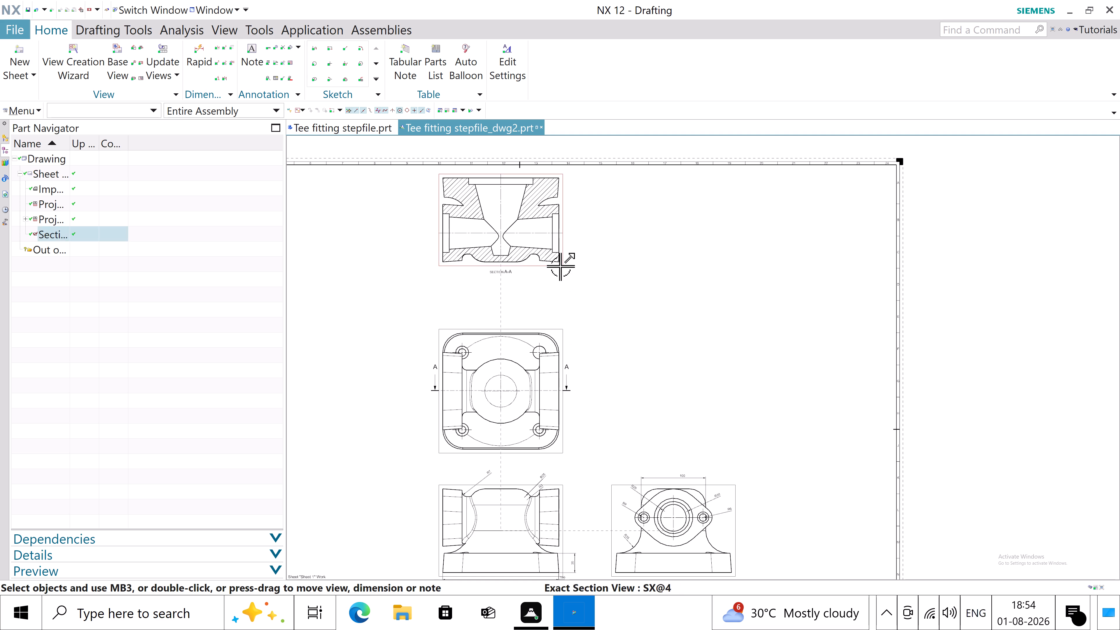
left_click_drag(560, 266, 560, 307)
scroll(724, 302, "down", 3)
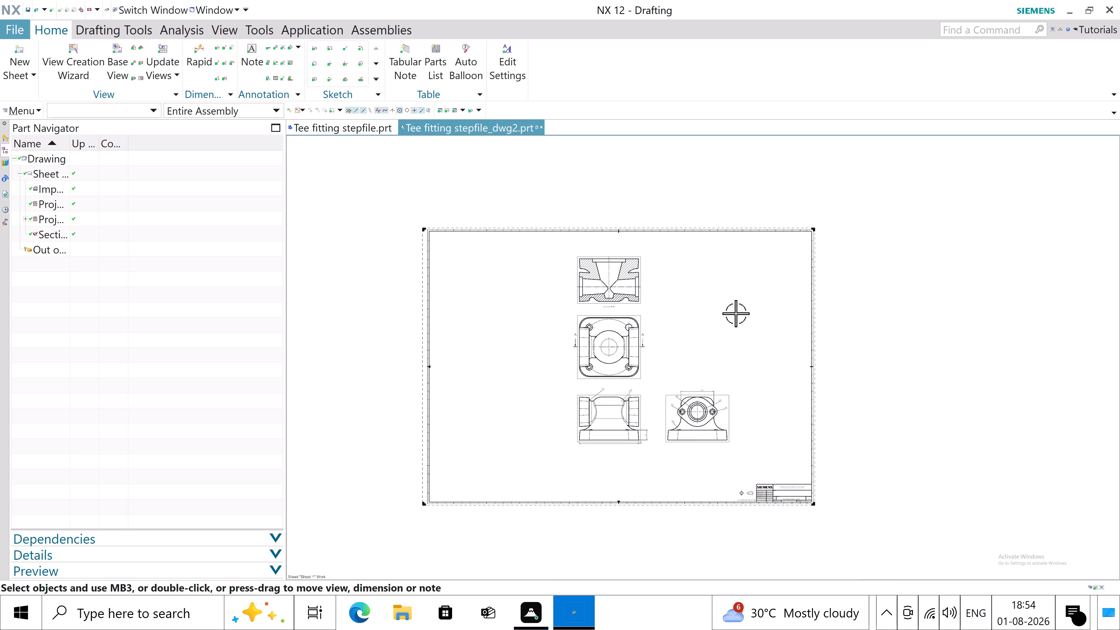
scroll(736, 313, "up", 1)
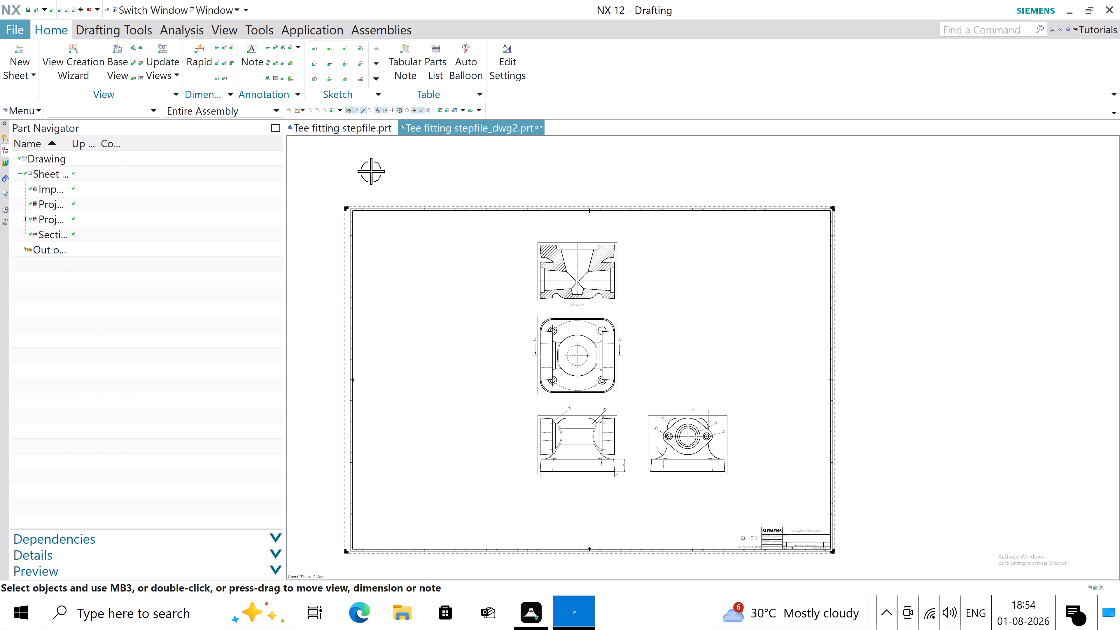
Save the drawing as Tee fitting stepfile_dwg2.prt in the folder nx cad files 01-08-2026.
key("ctrl+s")
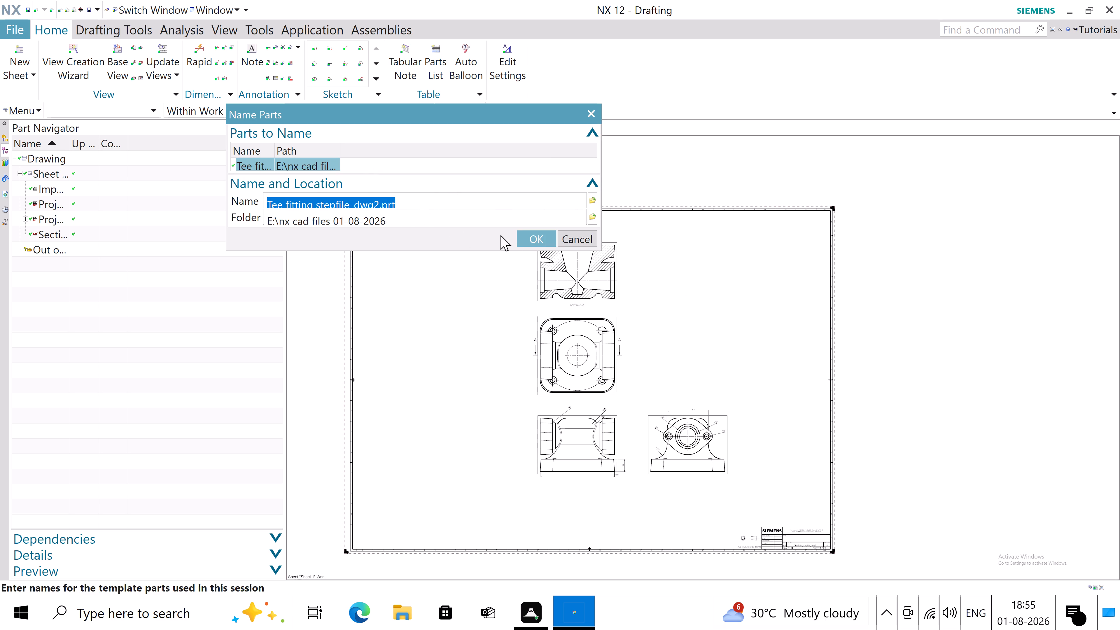
left_click(528, 236)
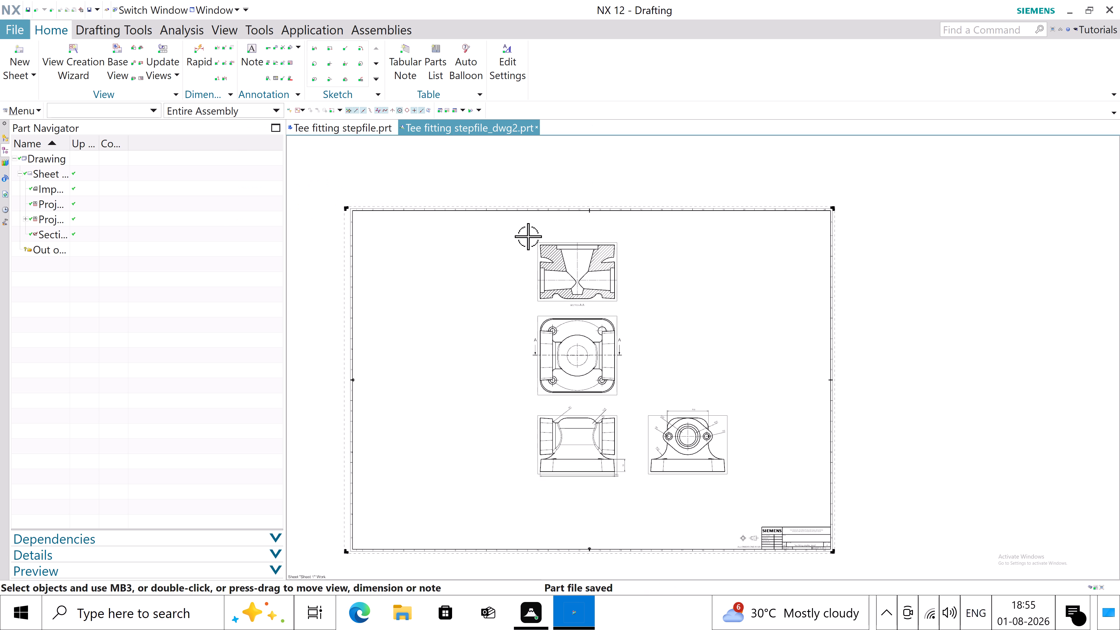
Plot Sheet 1 A0 as a JPEG, replacing the existing draftingteefittingreferencefile image in the nx cad files 01-08-2026 folder.
left_click(13, 27)
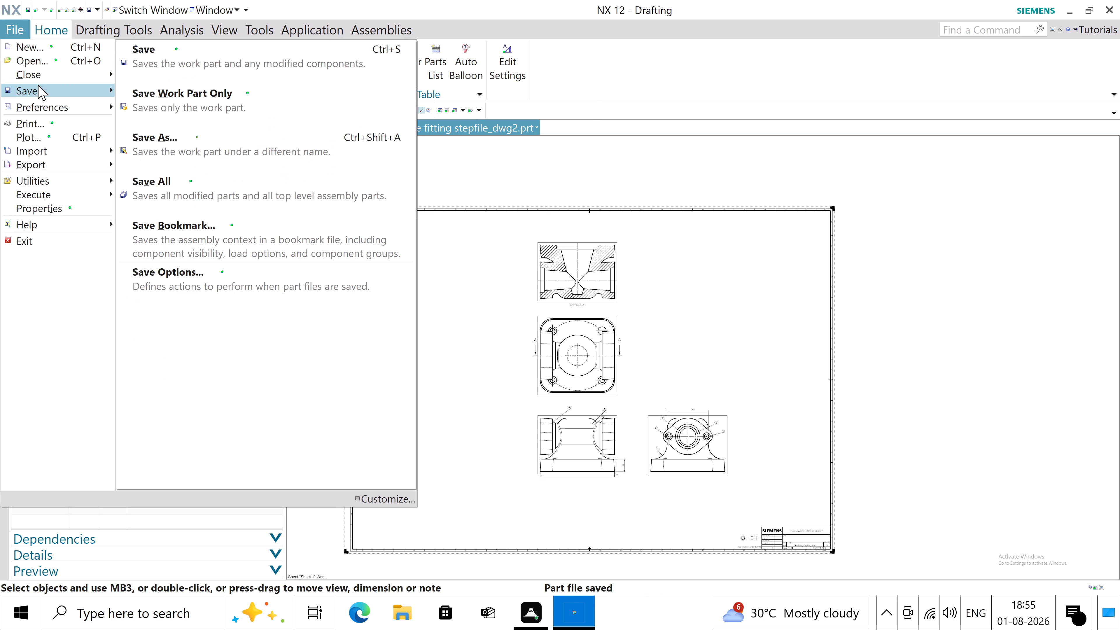
left_click(612, 161)
key("ctrl+p")
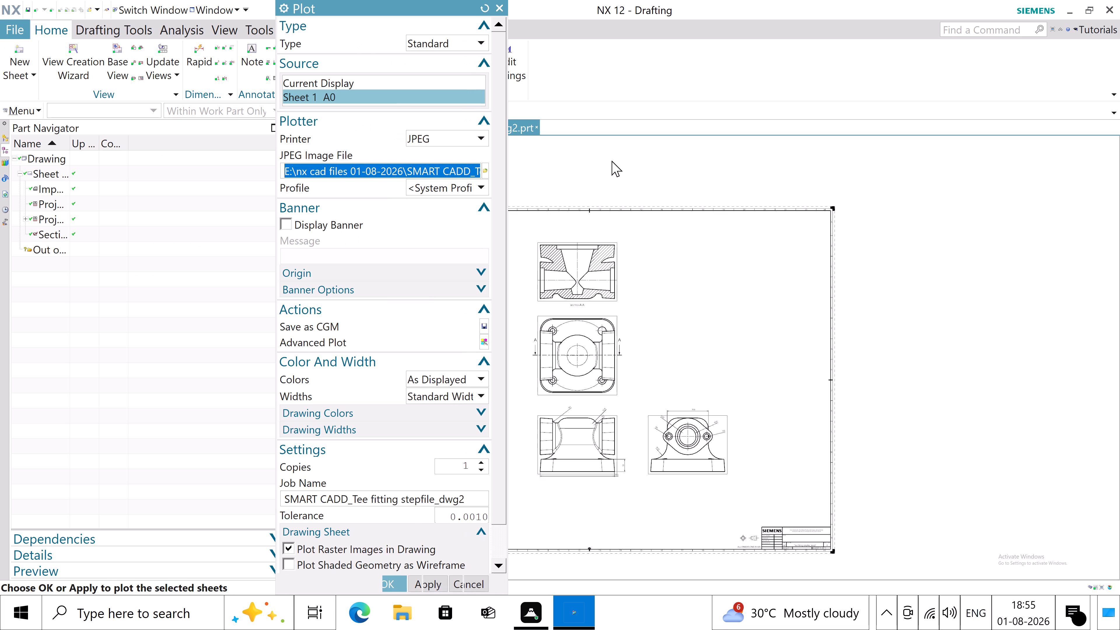
left_click(485, 170)
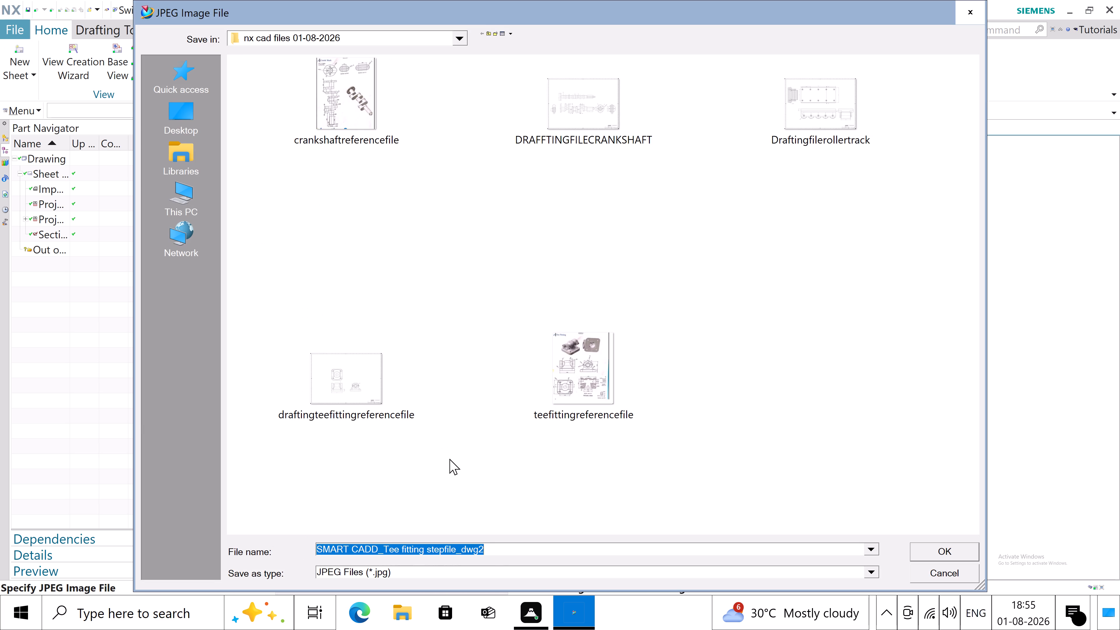
left_click(366, 396)
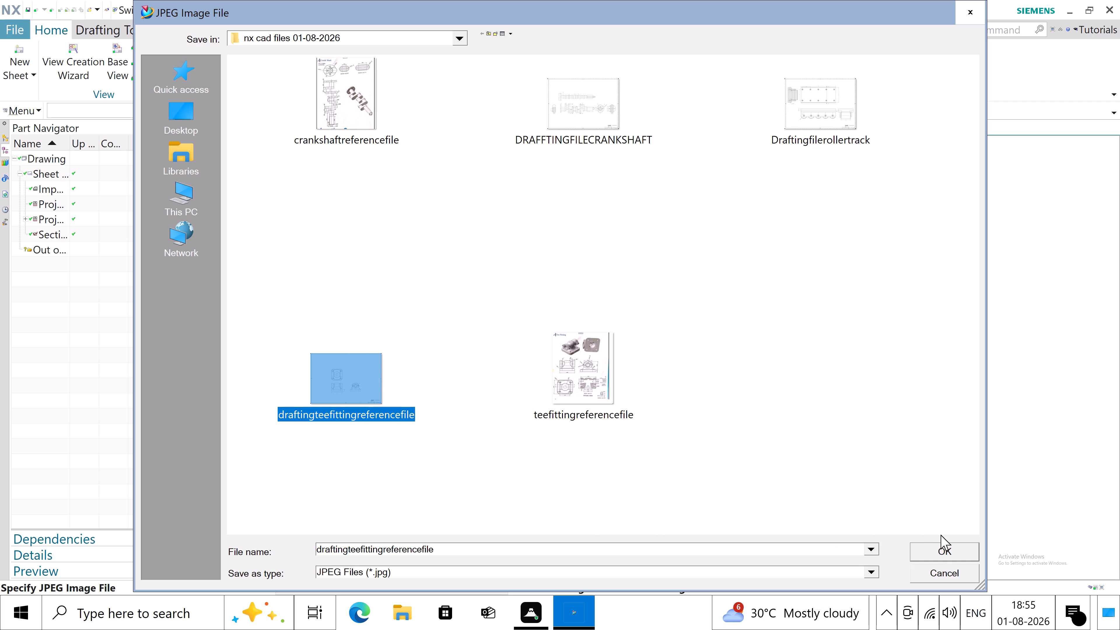
left_click(945, 549)
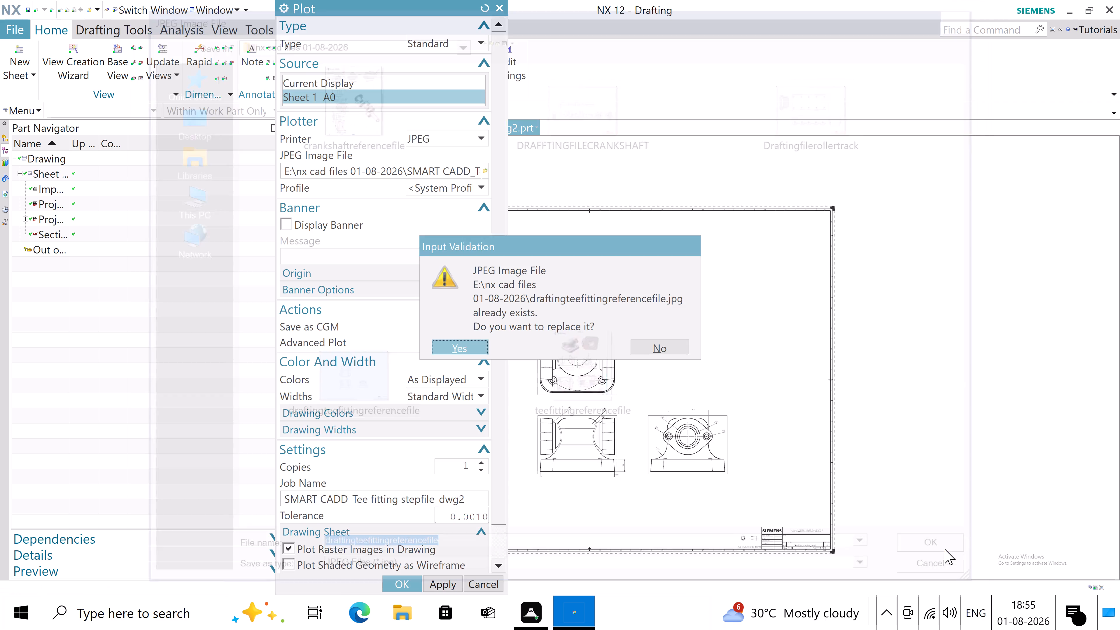
left_click(458, 343)
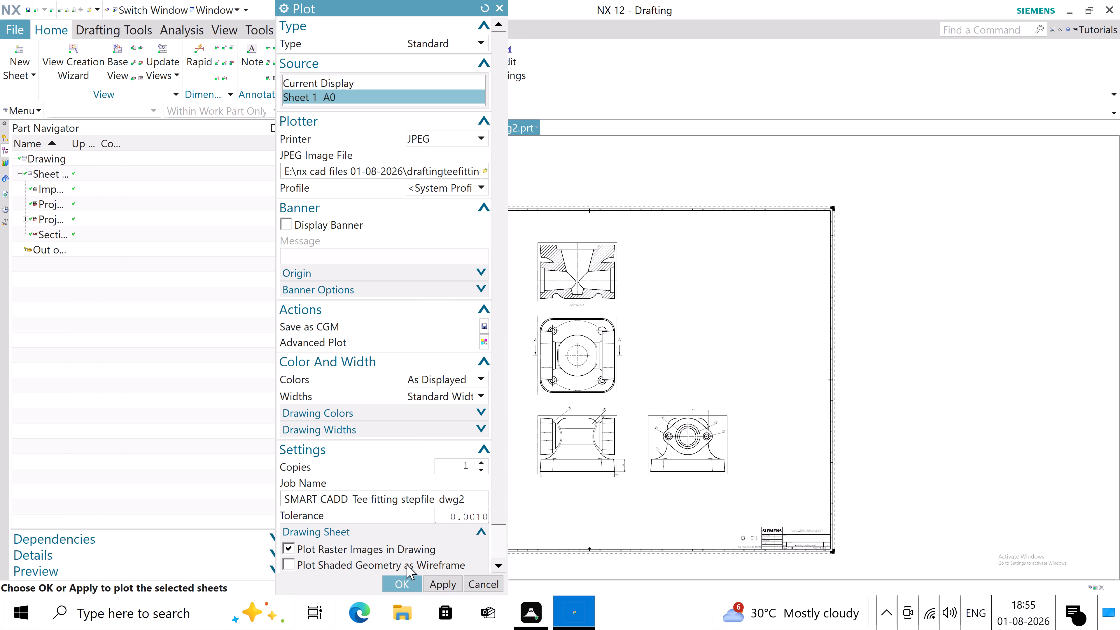
left_click(405, 578)
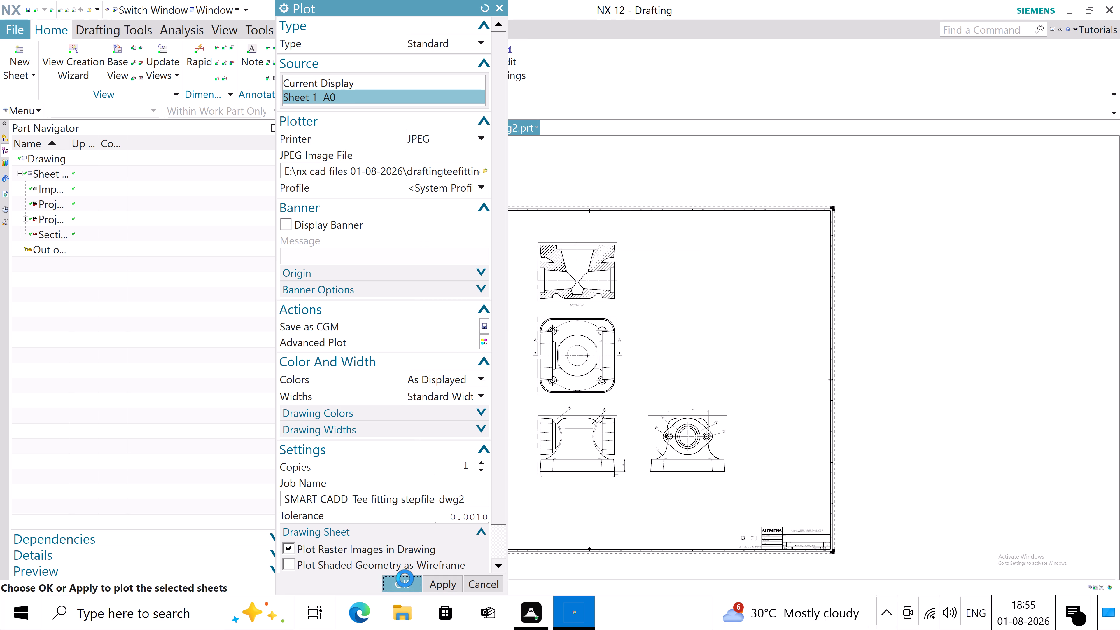